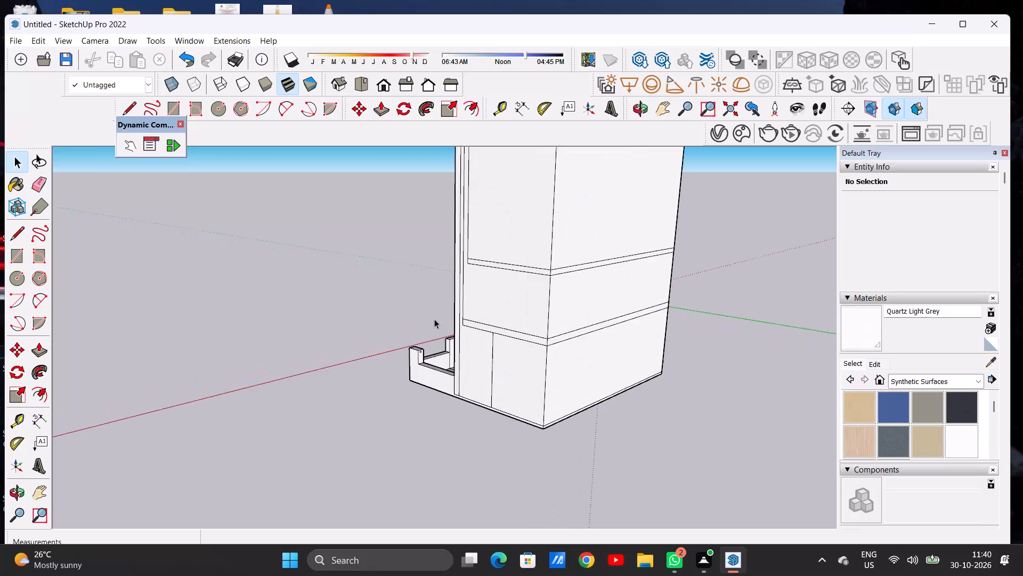
Copy the circle on the compound wall pillar's inner face straight down about 3' 2 1/8", near the pillar's base.
scroll(439, 361, up, 18)
scroll(401, 339, down, 1)
scroll(401, 339, up, 6)
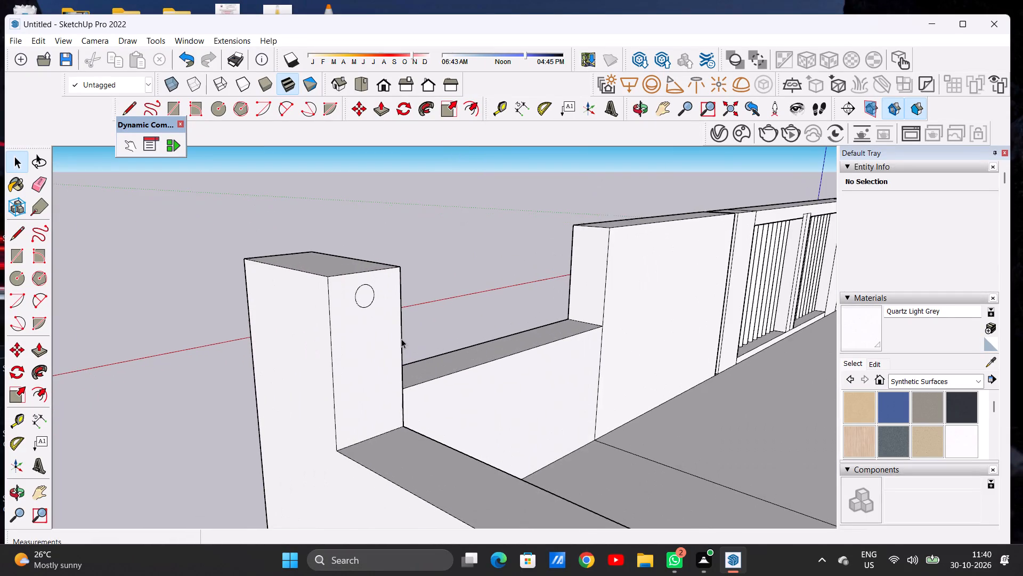
scroll(375, 313, down, 1)
scroll(375, 313, up, 4)
double_click(362, 291)
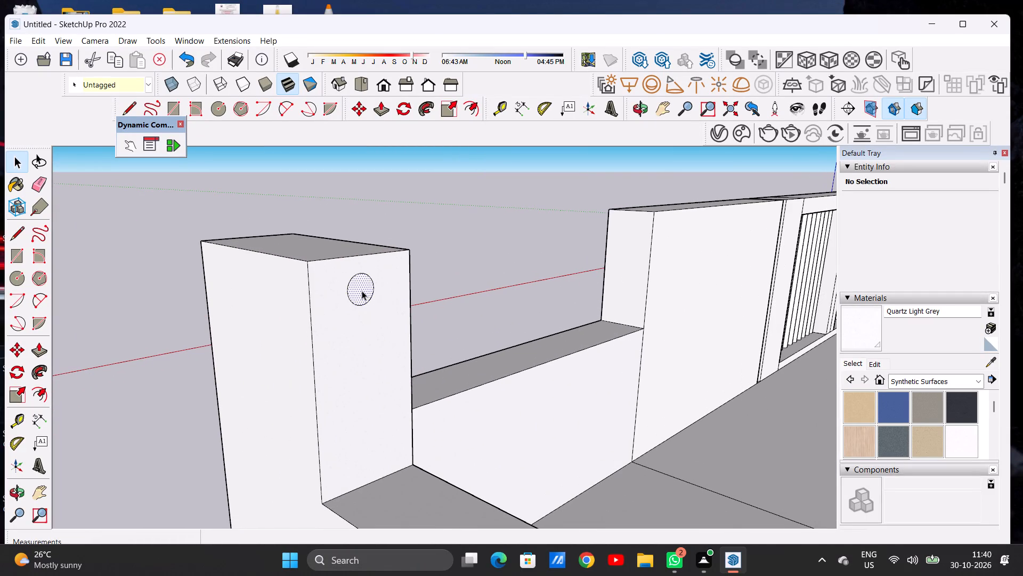
key(m)
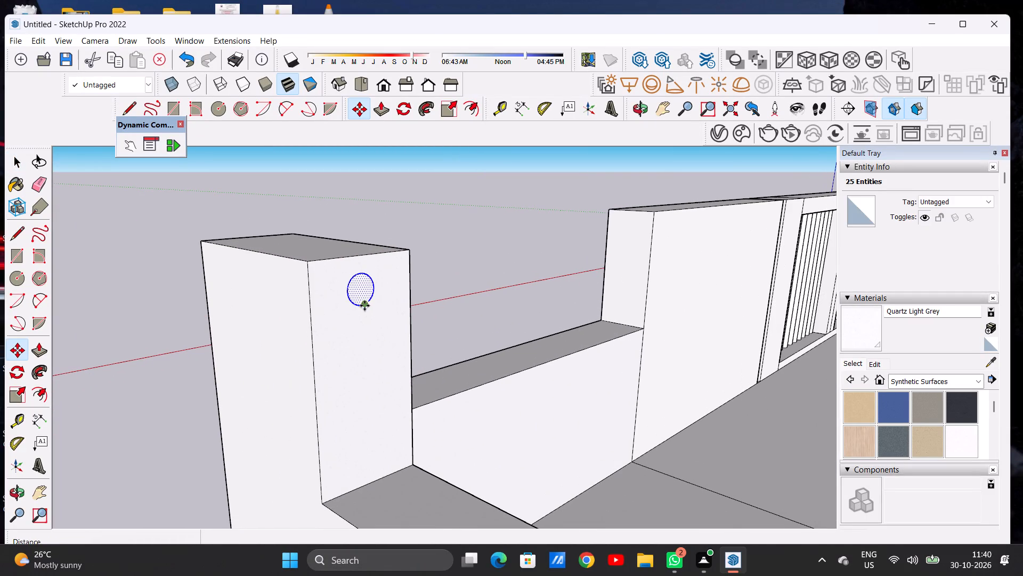
click(364, 306)
scroll(366, 356, down, 10)
scroll(365, 423, up, 6)
scroll(370, 406, down, 1)
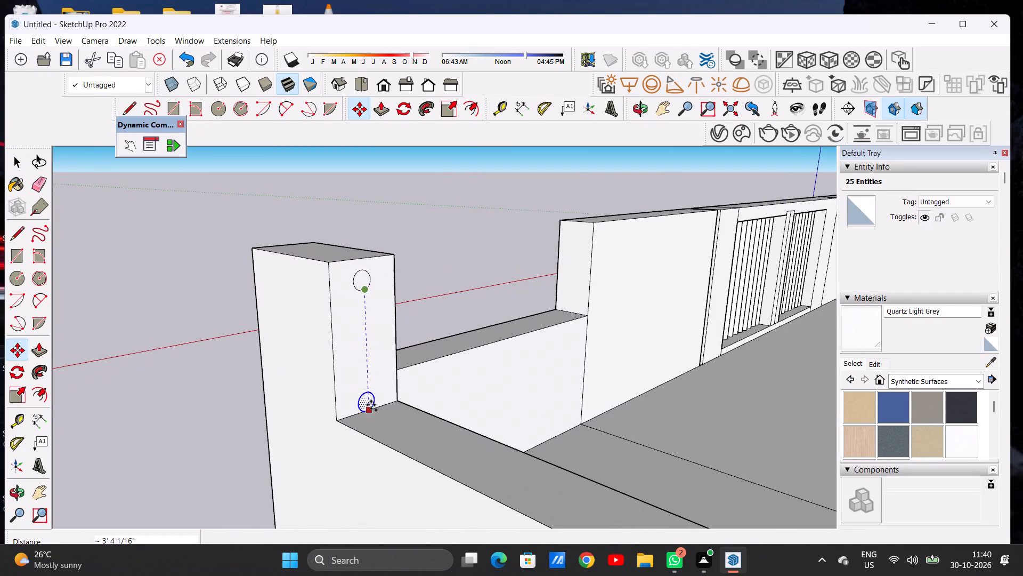
scroll(373, 401, up, 8)
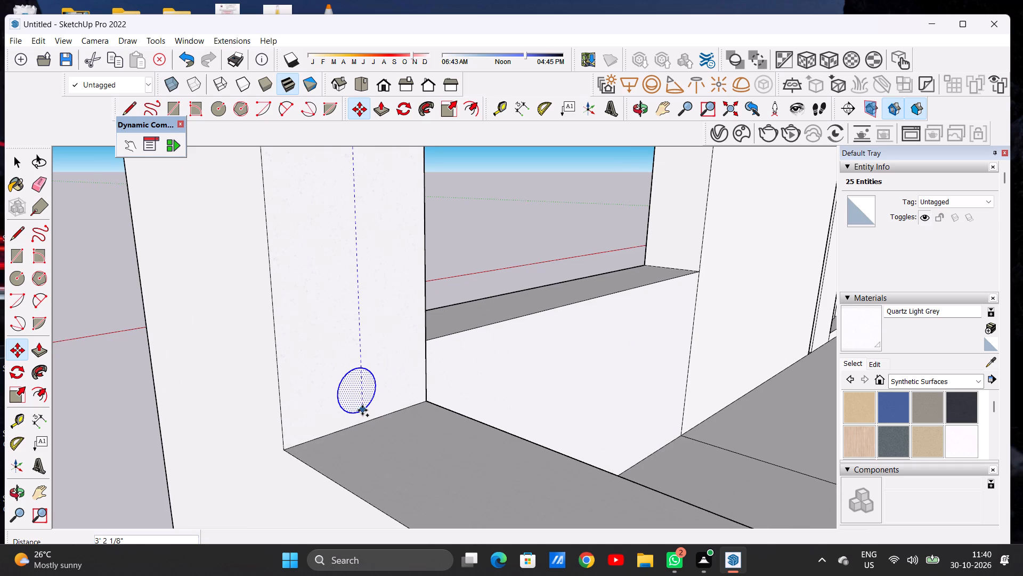
click(362, 410)
Add three circle copies between the pillar's top and bottom circles, offset successively about 2' 4 1/8" up, 1' 6 9/16" down and 9 1/8" up.
click(362, 410)
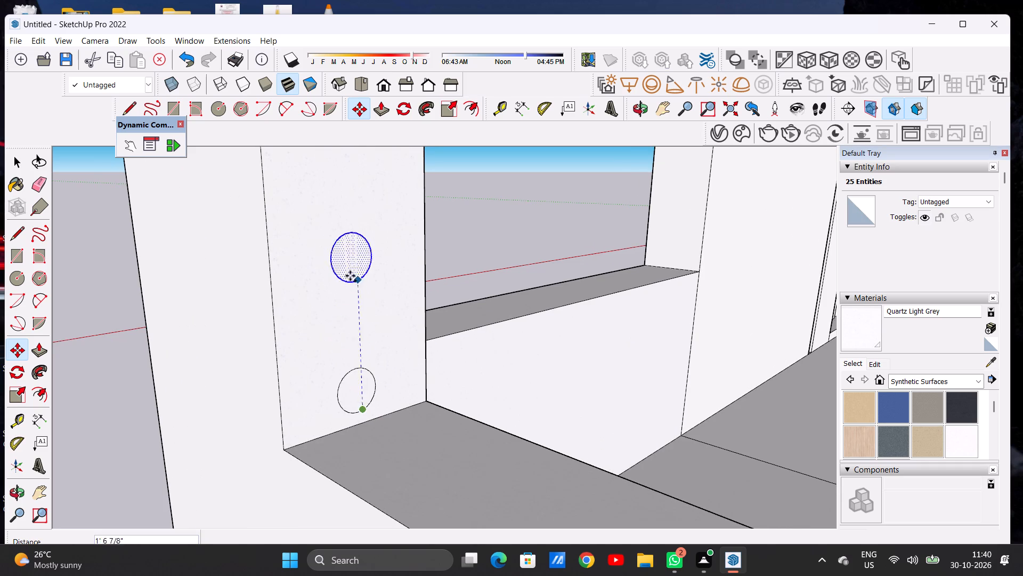
scroll(338, 312, down, 6)
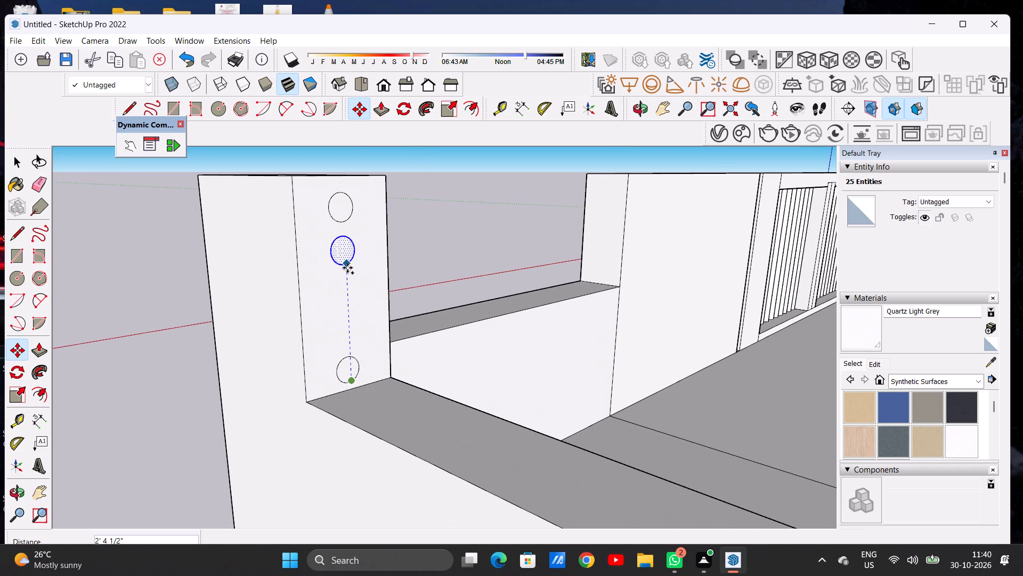
click(347, 266)
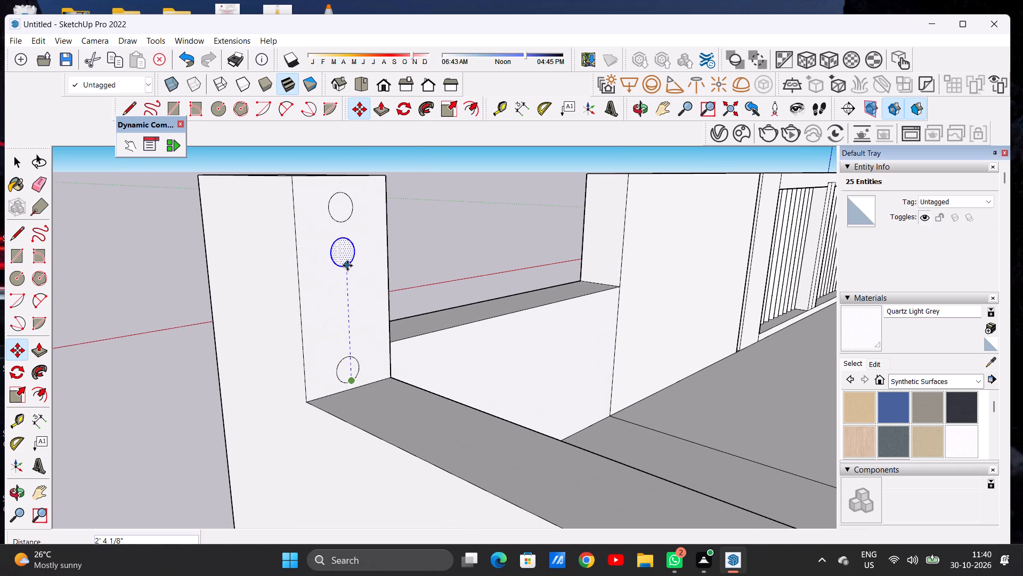
click(347, 266)
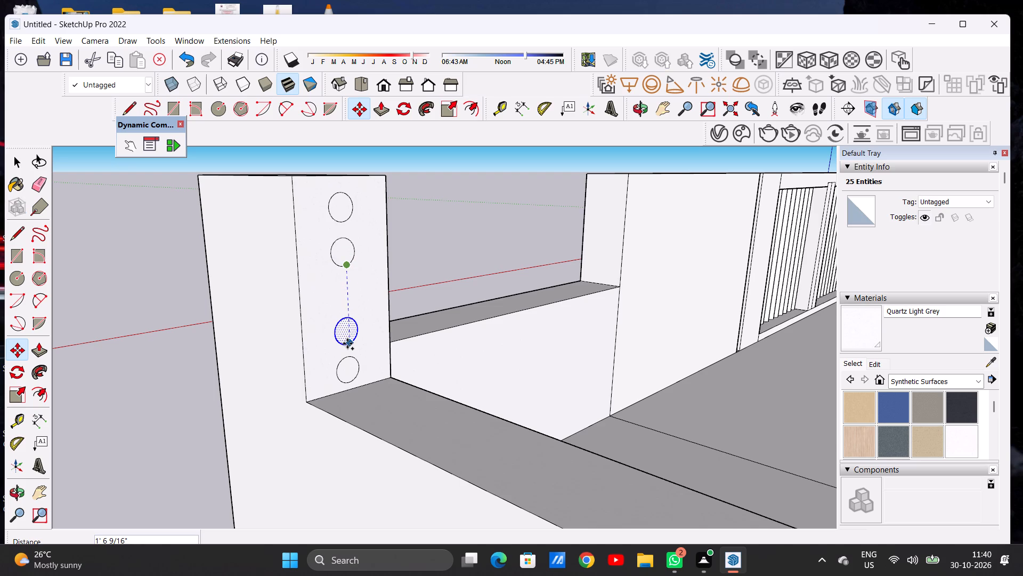
click(347, 343)
click(347, 343)
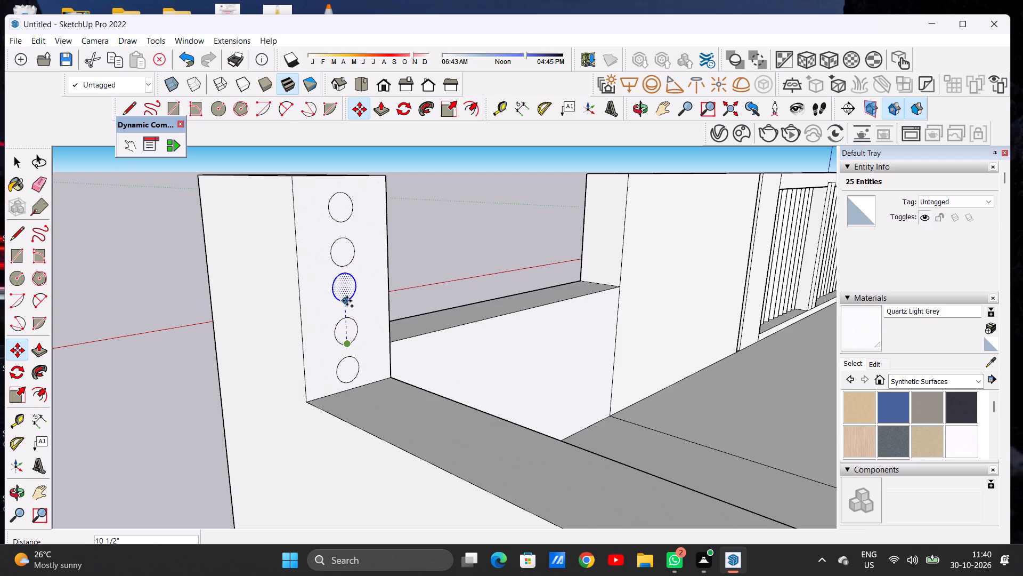
click(347, 307)
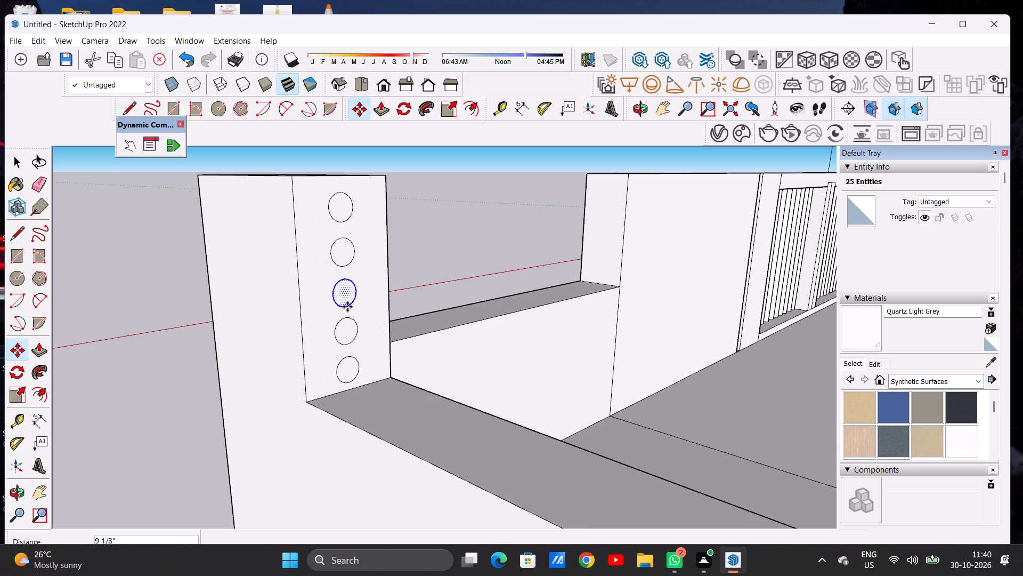
key(space)
click(118, 380)
Push/Pull the pillar's top circle about 15' 1" across the opening to the building wall, forming the first round rail.
scroll(416, 365, down, 6)
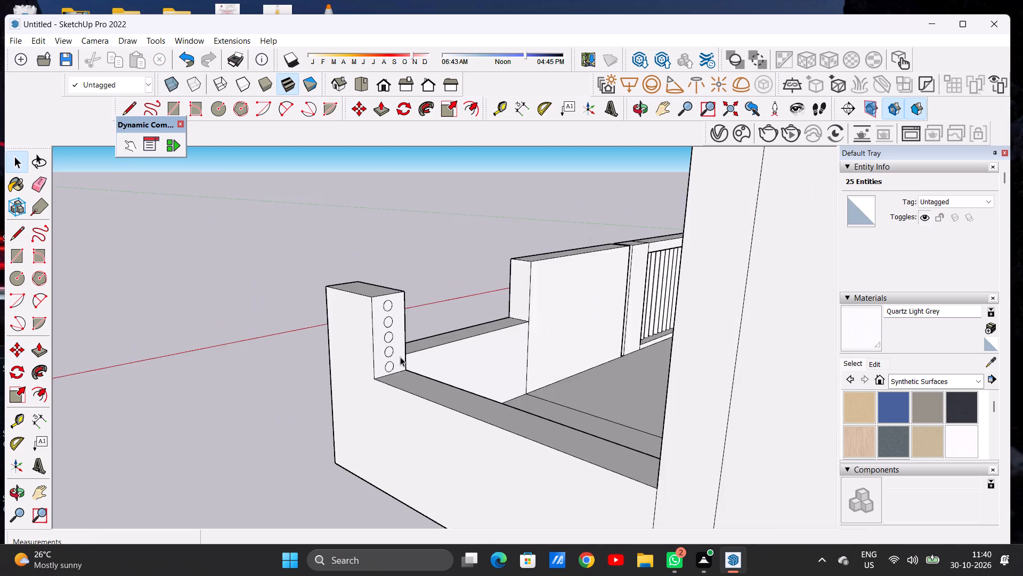
scroll(400, 357, down, 4)
scroll(389, 353, up, 1)
scroll(388, 353, down, 3)
middle_drag(398, 359, 414, 366)
scroll(420, 340, up, 5)
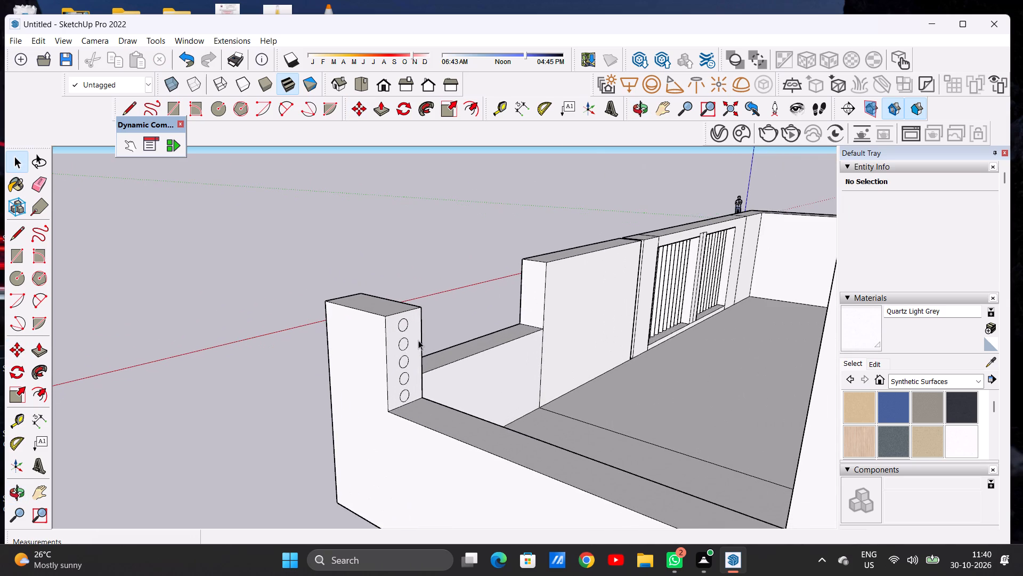
key(p)
scroll(408, 319, up, 1)
scroll(407, 319, down, 1)
scroll(404, 320, up, 4)
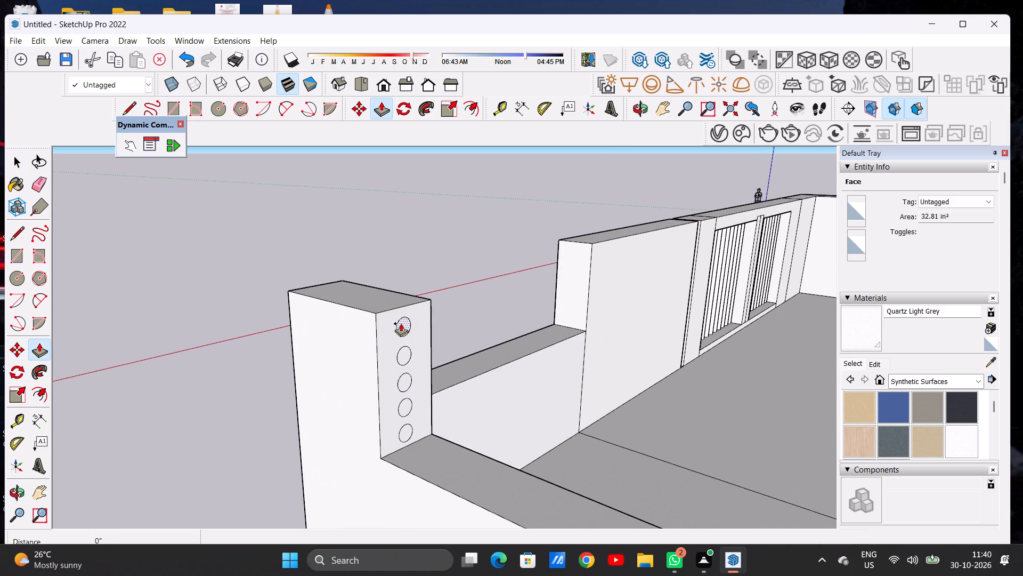
click(401, 323)
scroll(462, 336, down, 13)
middle_drag(543, 355, 629, 345)
scroll(659, 330, up, 1)
middle_drag(616, 338, 705, 351)
scroll(621, 364, down, 6)
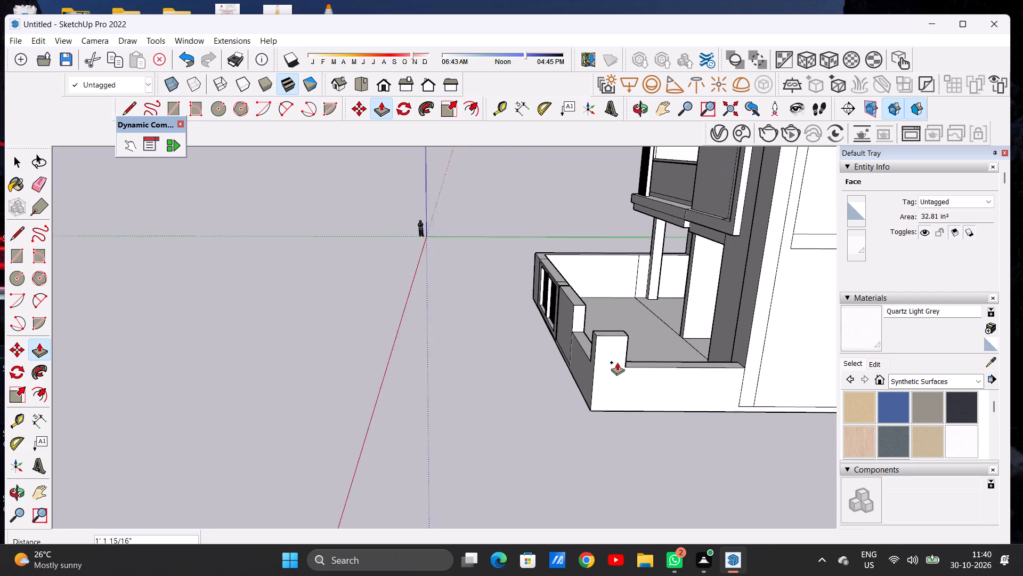
scroll(617, 362, down, 3)
scroll(713, 337, up, 9)
scroll(708, 344, down, 1)
scroll(707, 345, up, 8)
scroll(702, 348, down, 1)
scroll(702, 348, up, 4)
scroll(702, 348, down, 1)
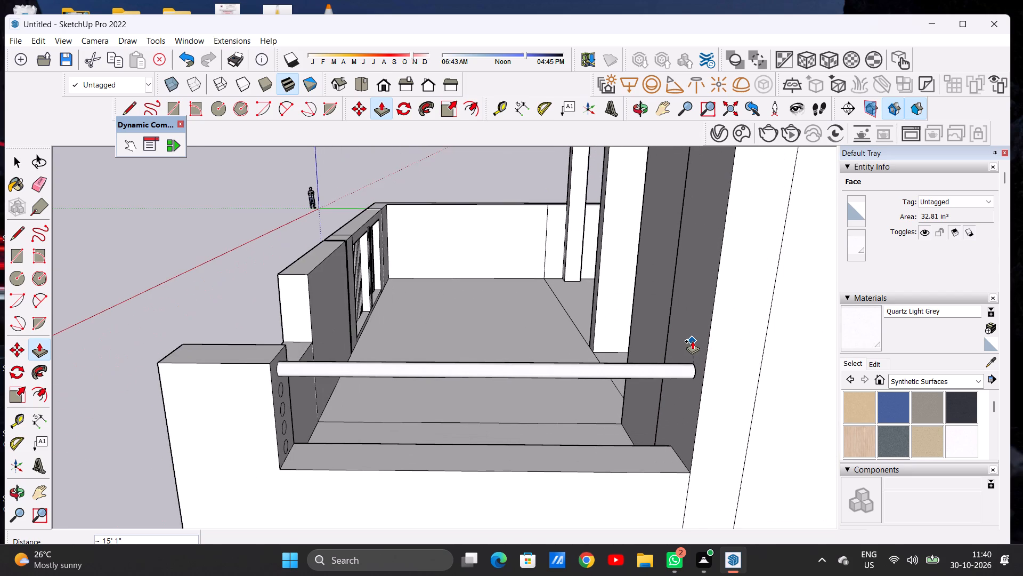
click(695, 334)
Push/Pull the second circle from the top about 15' 1" to the building wall to form the second rail.
scroll(639, 323, down, 9)
middle_drag(576, 363, 506, 361)
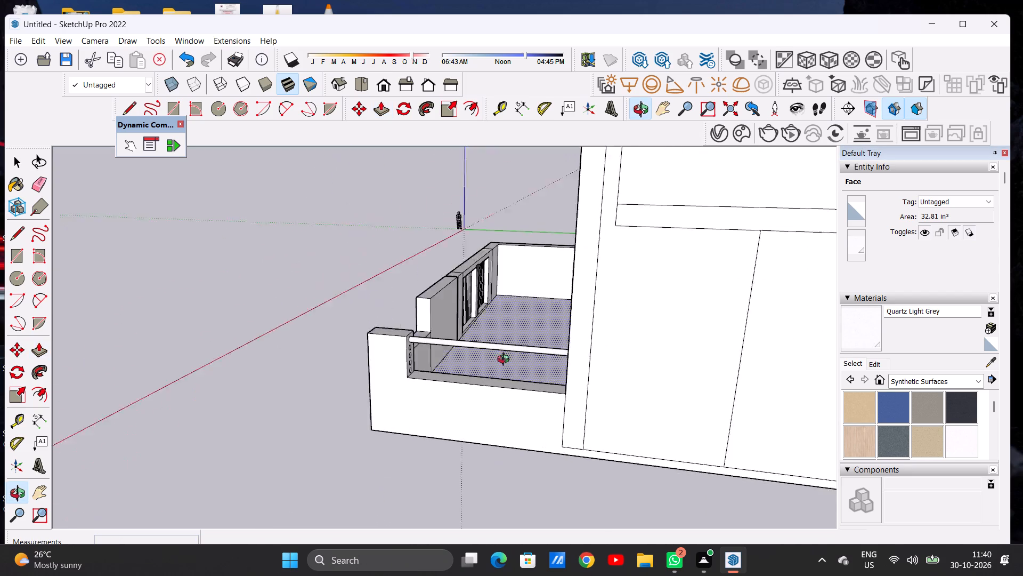
middle_drag(506, 361, 441, 361)
scroll(470, 362, down, 1)
scroll(471, 362, up, 1)
scroll(472, 362, down, 3)
scroll(372, 351, up, 7)
scroll(316, 330, up, 2)
scroll(315, 330, down, 1)
scroll(311, 332, up, 11)
scroll(331, 335, down, 1)
scroll(331, 335, up, 3)
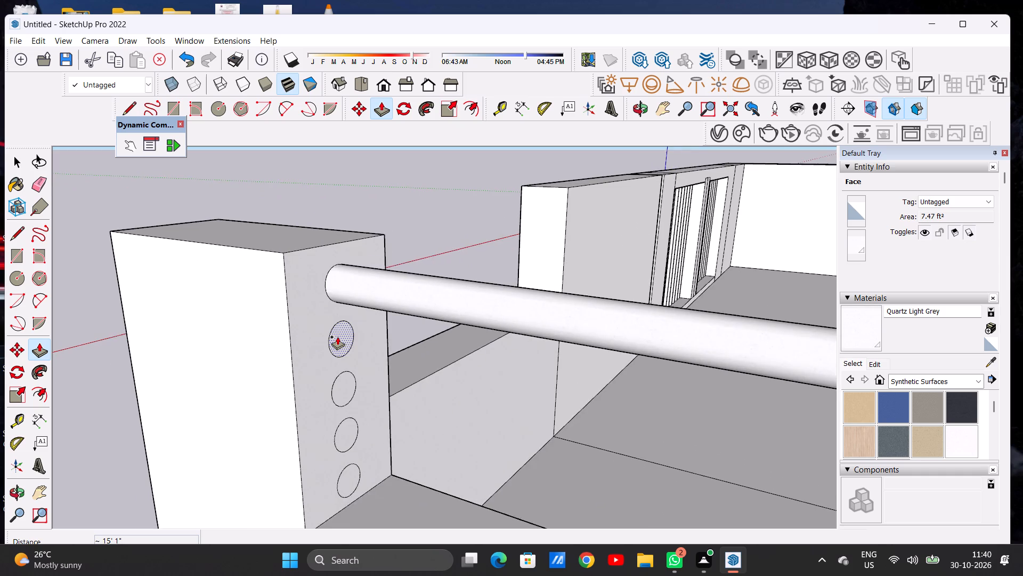
click(337, 337)
scroll(408, 347, down, 6)
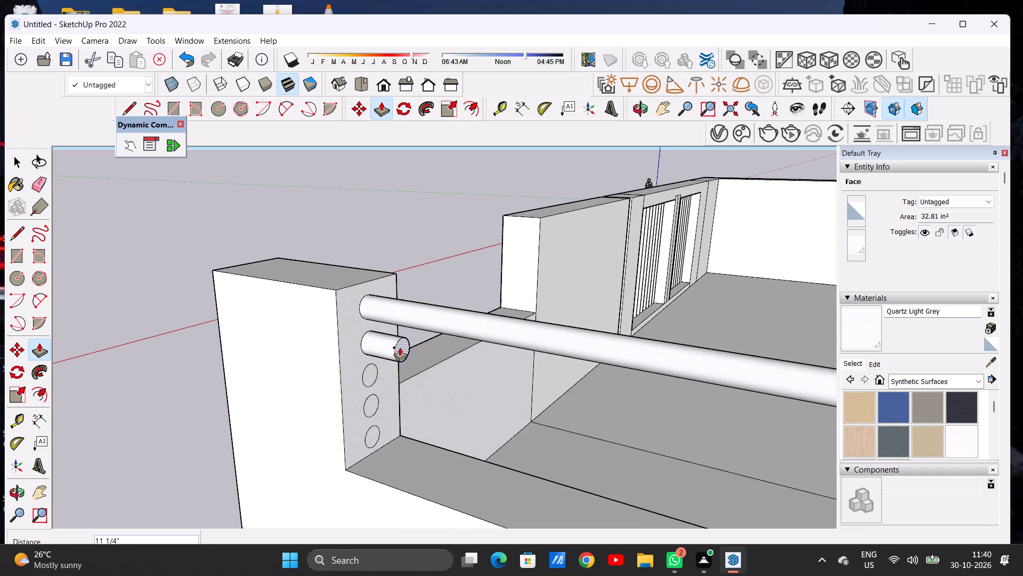
scroll(384, 340, down, 12)
middle_drag(492, 373, 526, 371)
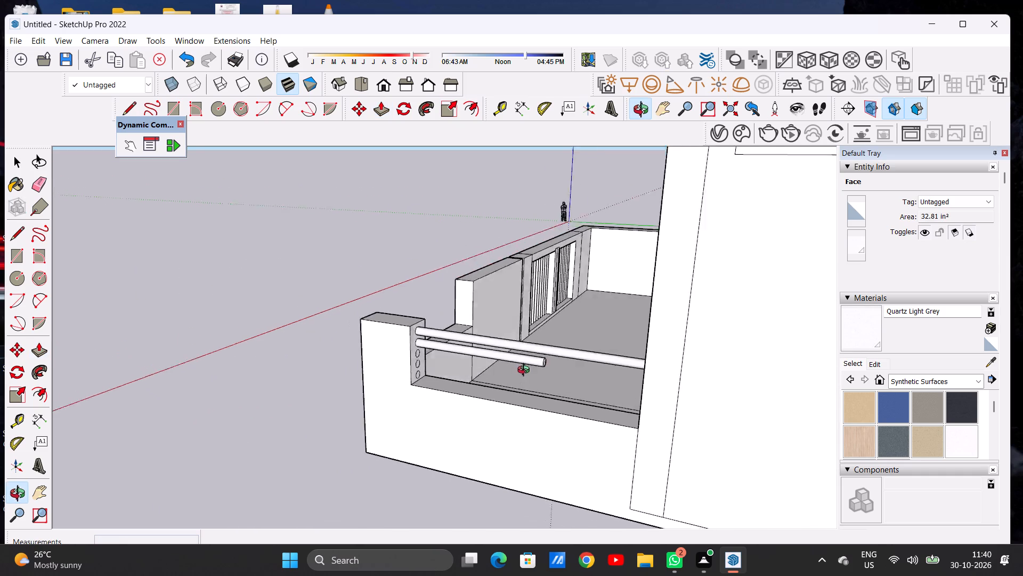
middle_drag(526, 371, 605, 358)
scroll(469, 361, down, 4)
scroll(626, 330, up, 7)
scroll(670, 320, up, 8)
click(679, 305)
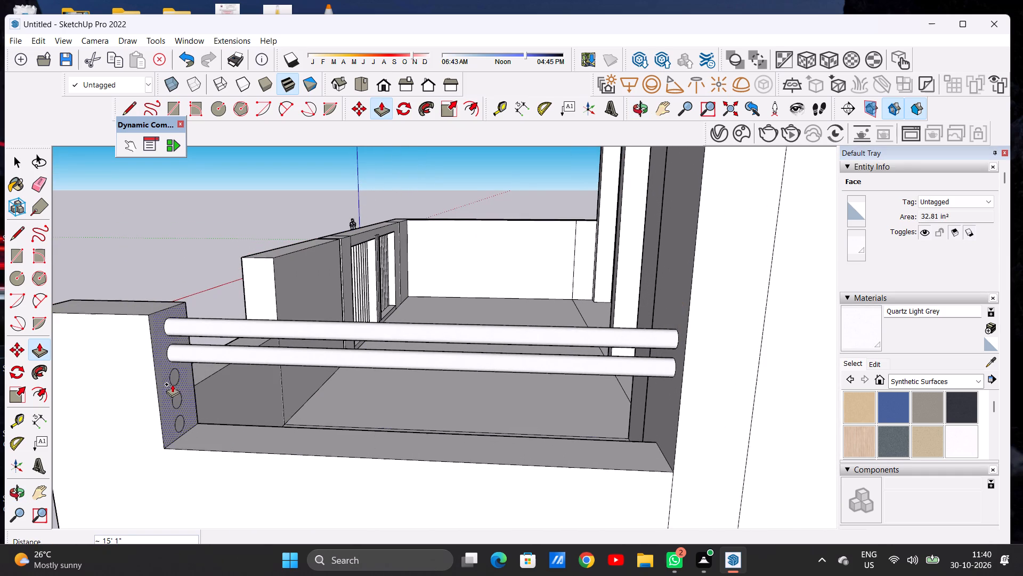
Push/Pull the middle circle on the pillar about 15' 1" to the building wall to form the third rail.
scroll(179, 378, up, 6)
click(177, 375)
scroll(220, 399, down, 8)
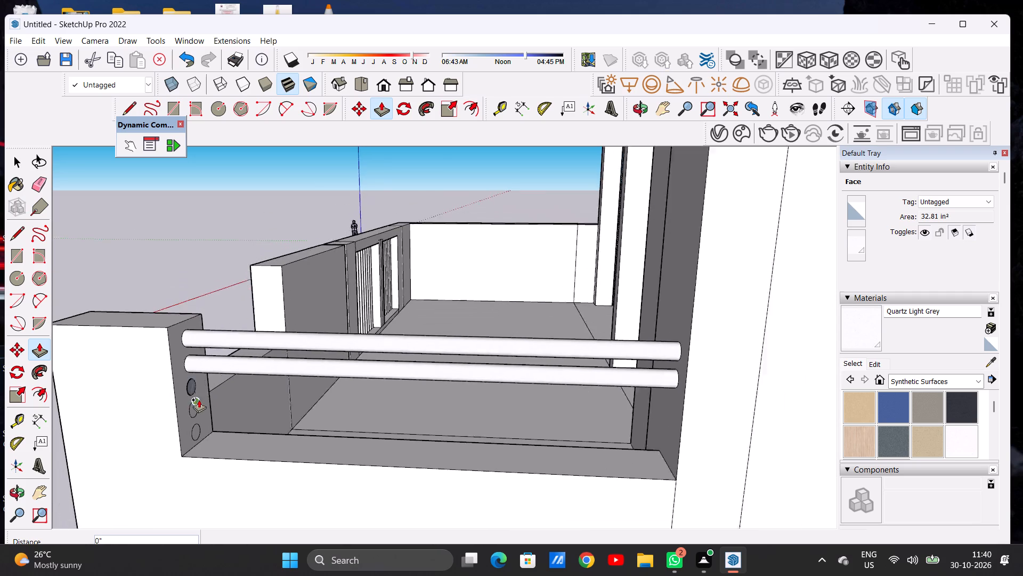
scroll(199, 399, down, 2)
middle_drag(417, 402, 504, 383)
scroll(539, 370, up, 5)
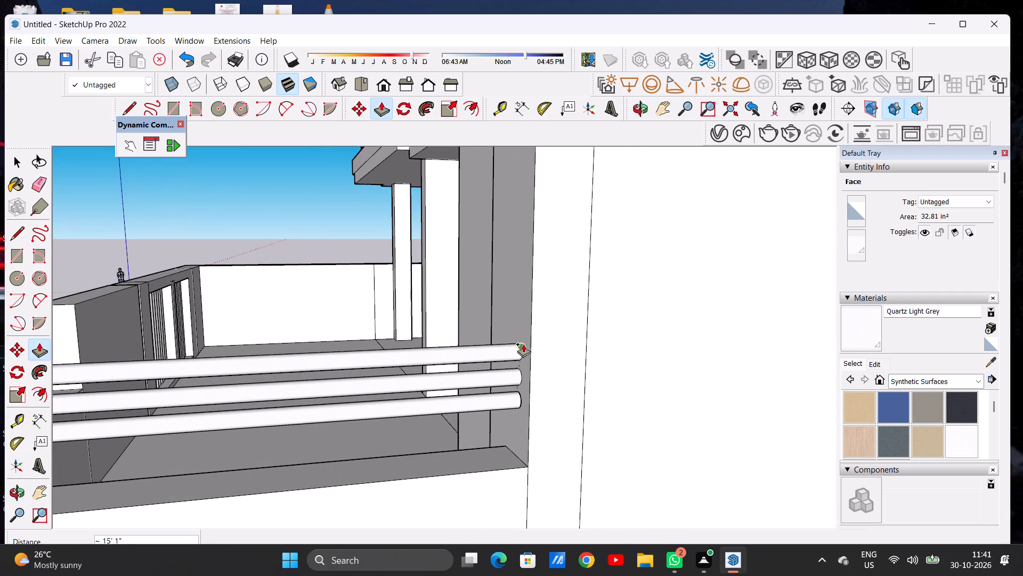
click(518, 326)
Push/Pull the fourth circle from the top about 15' 1" to the building wall to form the fourth rail.
scroll(395, 311, down, 6)
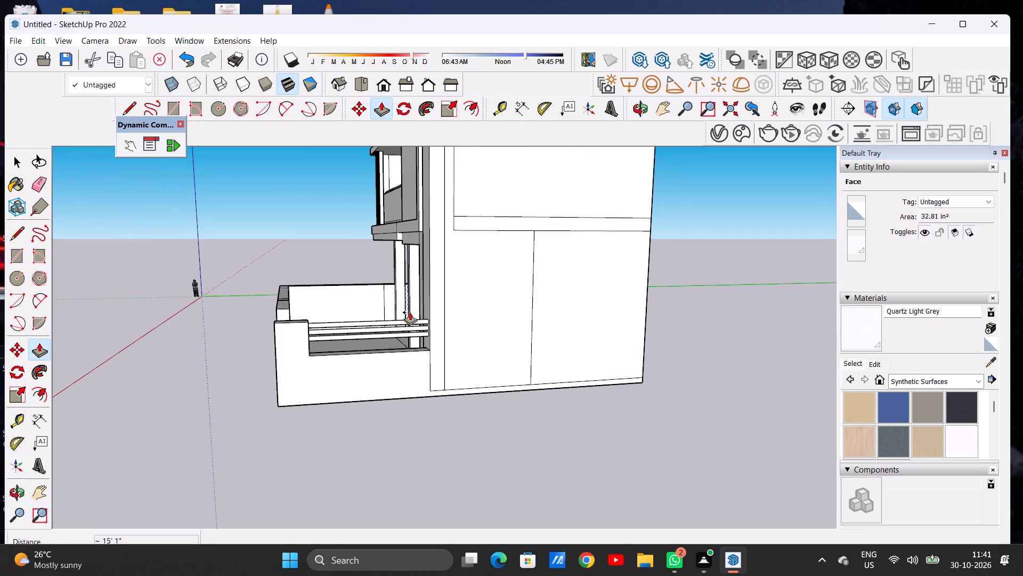
middle_drag(362, 331, 264, 384)
scroll(246, 380, up, 15)
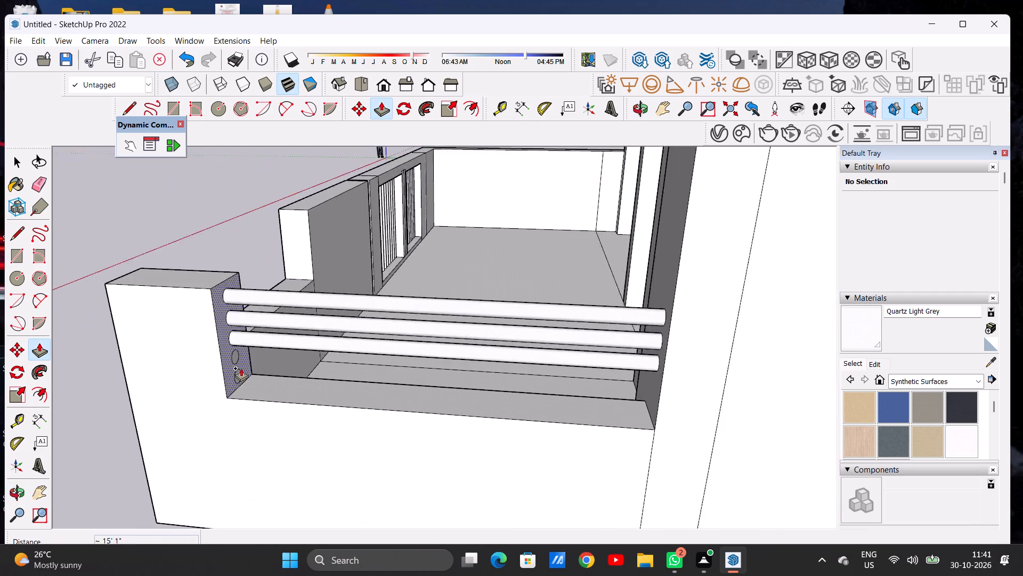
scroll(241, 368, up, 7)
click(234, 355)
scroll(329, 370, down, 9)
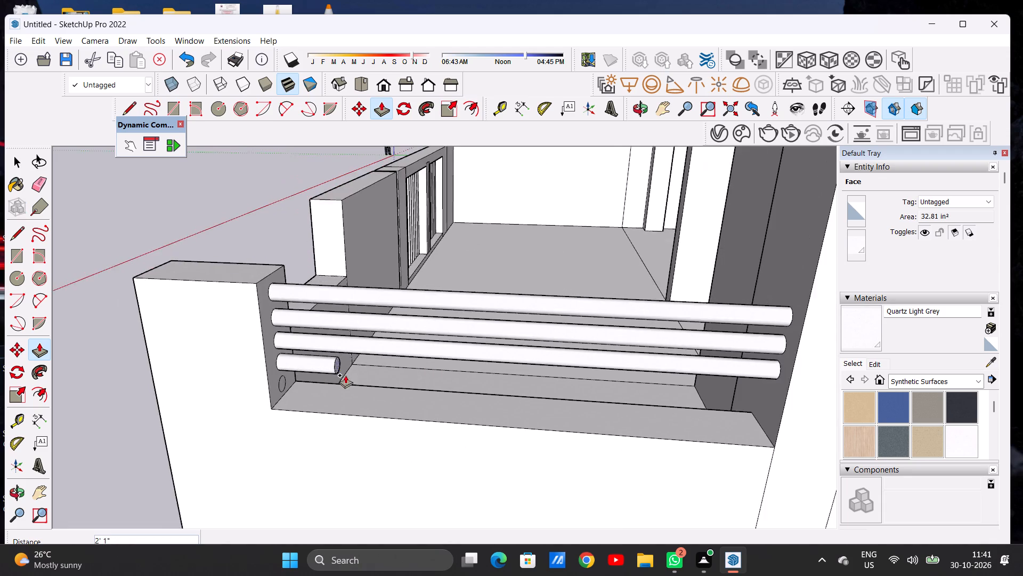
scroll(345, 375, down, 2)
middle_drag(590, 318, 651, 304)
scroll(649, 300, up, 5)
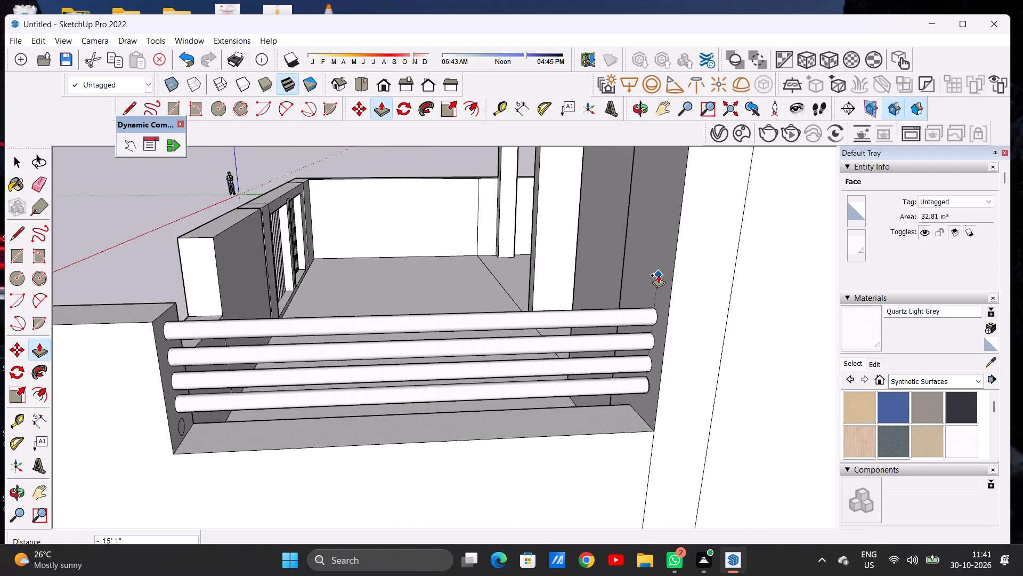
click(658, 275)
Push/Pull the lowest circle on the pillar about 15' 1" to the building wall to form the fifth rail.
scroll(194, 422, up, 13)
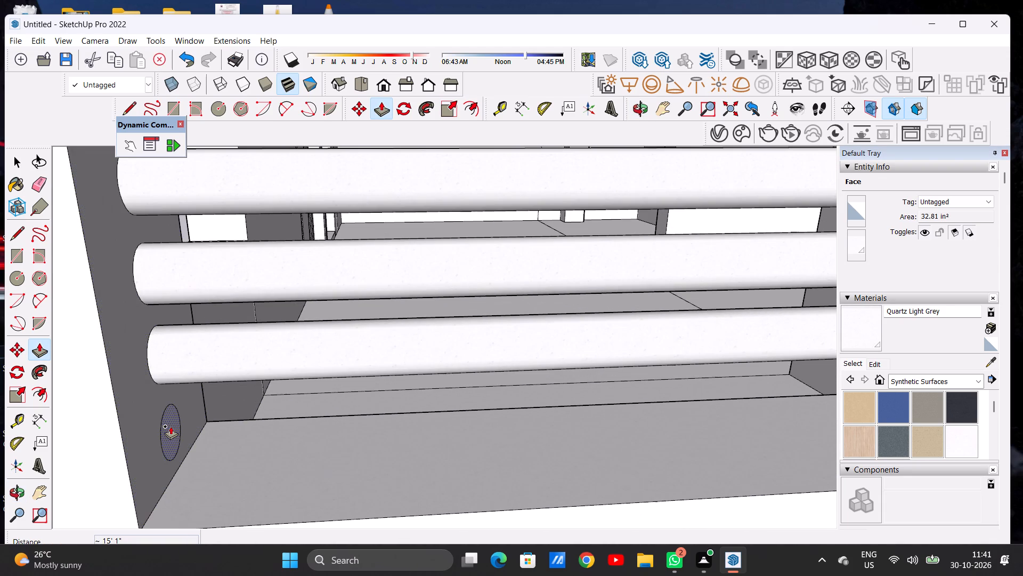
click(170, 426)
scroll(190, 441, down, 10)
scroll(190, 441, up, 1)
scroll(189, 439, down, 11)
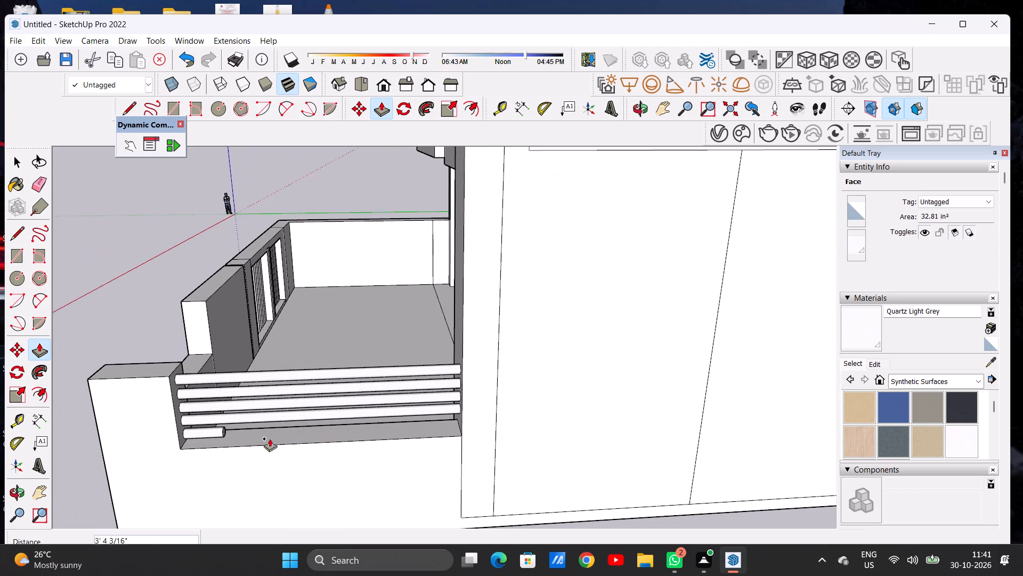
scroll(440, 420, up, 8)
scroll(450, 418, down, 1)
middle_drag(450, 418, 470, 404)
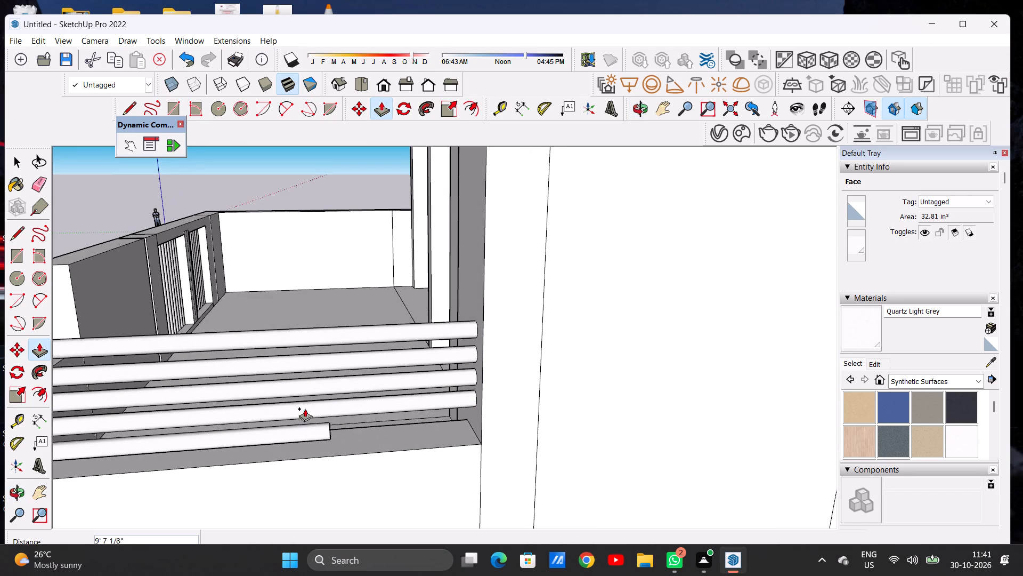
scroll(344, 405, up, 5)
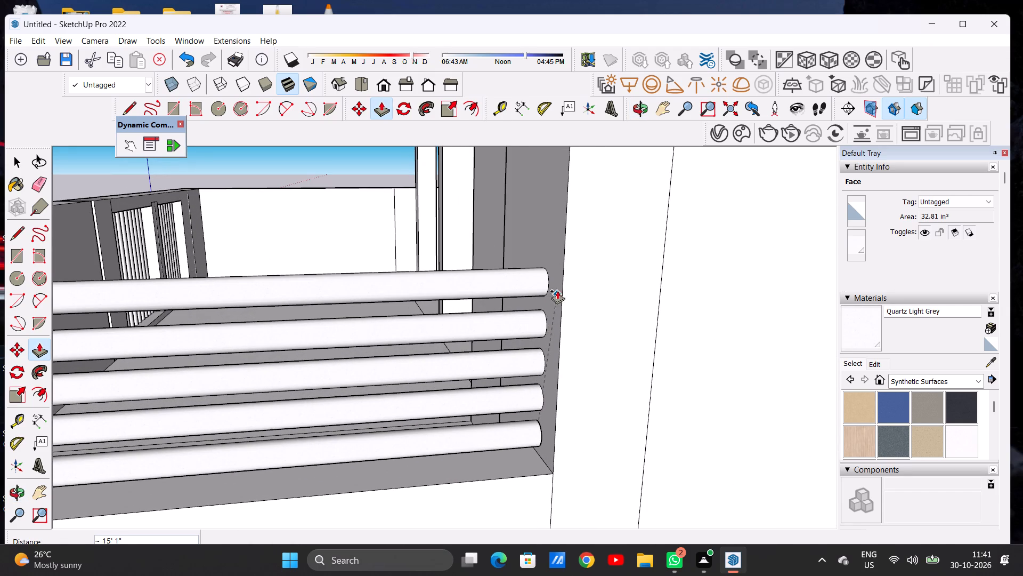
click(554, 243)
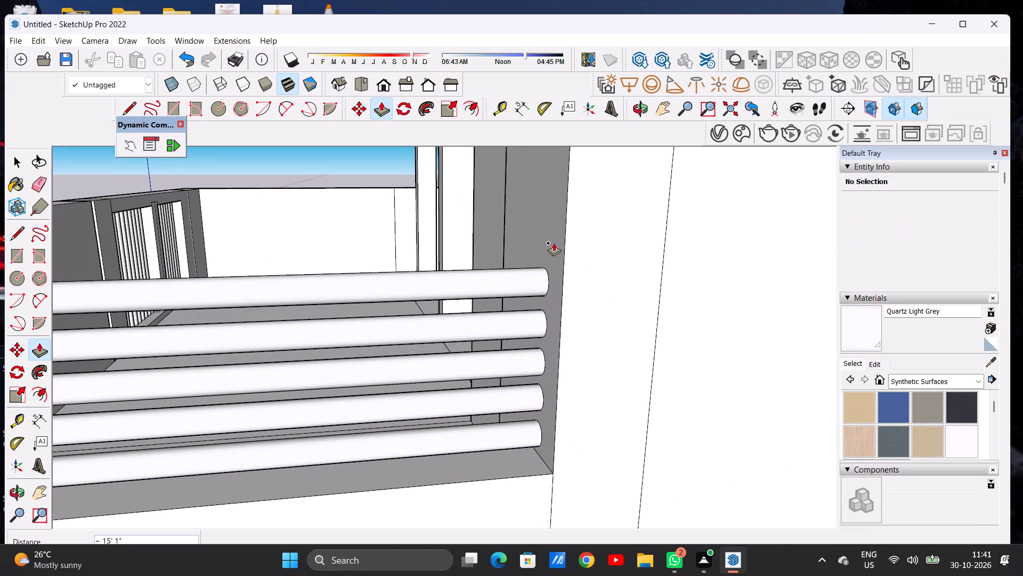
key(space)
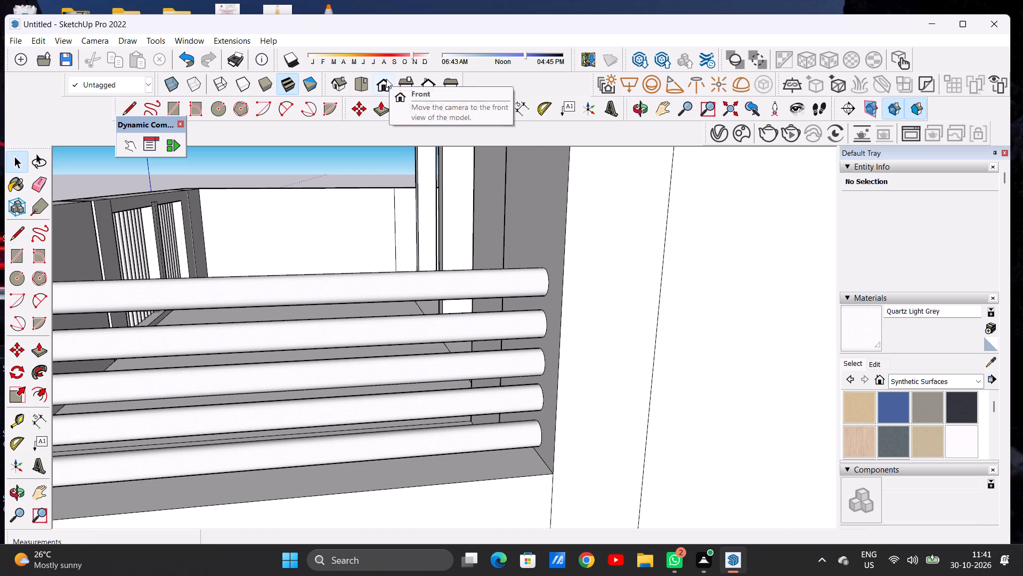
Switch to the front view and examine the building's lower floors, gate and compound wall.
click(386, 79)
scroll(253, 282, down, 12)
scroll(472, 315, up, 5)
scroll(471, 315, down, 1)
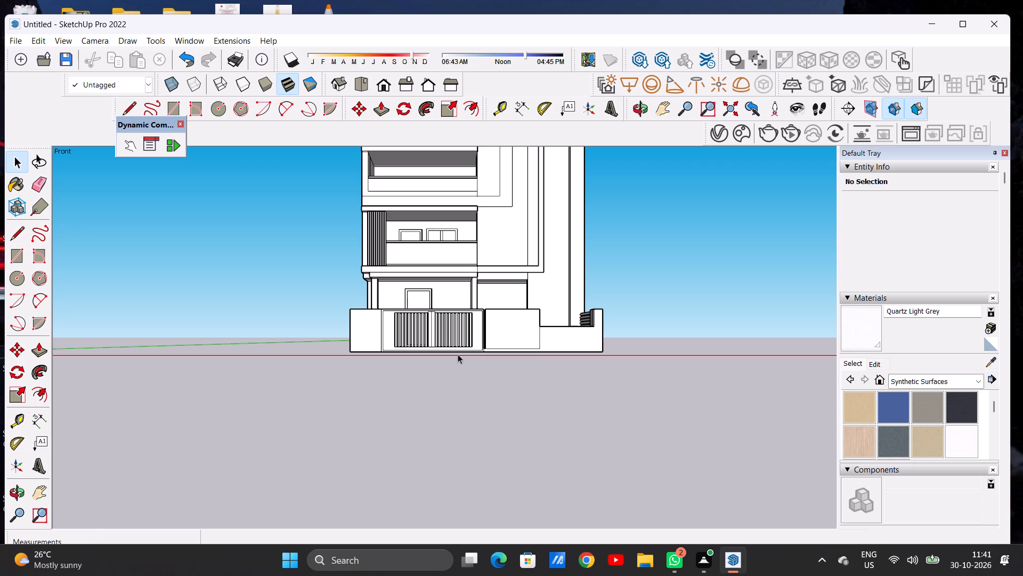
middle_drag(482, 333, 477, 348)
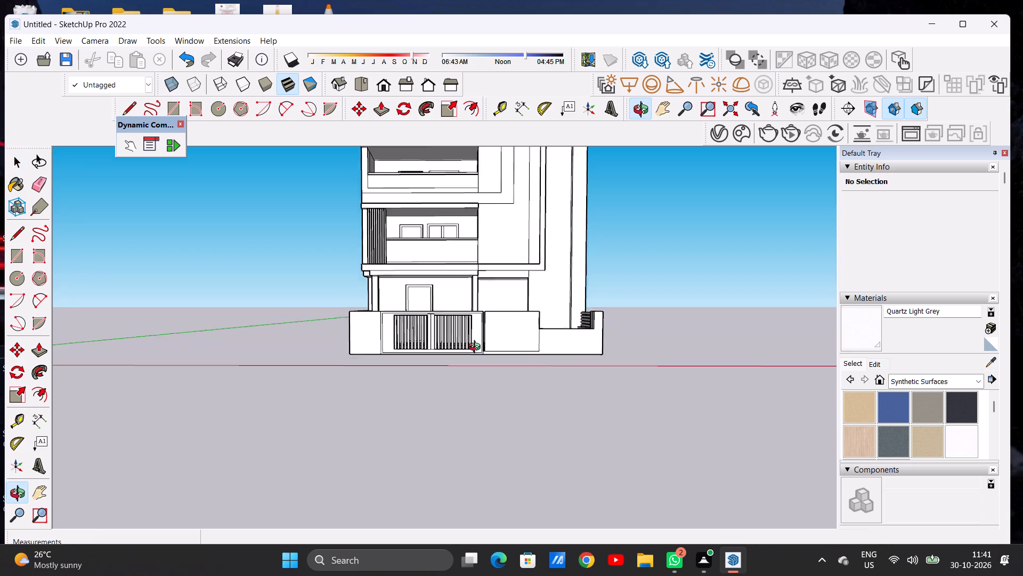
Draw a circle of about 3" radius near the top of the front wall's end face, facing the corner pillar.
middle_drag(477, 348, 477, 431)
scroll(589, 328, up, 13)
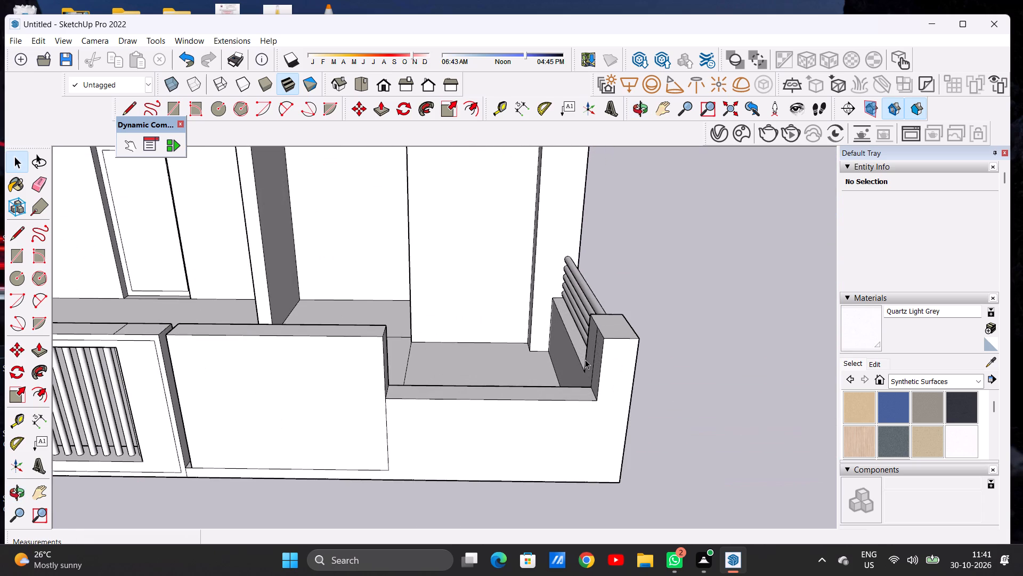
middle_drag(585, 360, 271, 359)
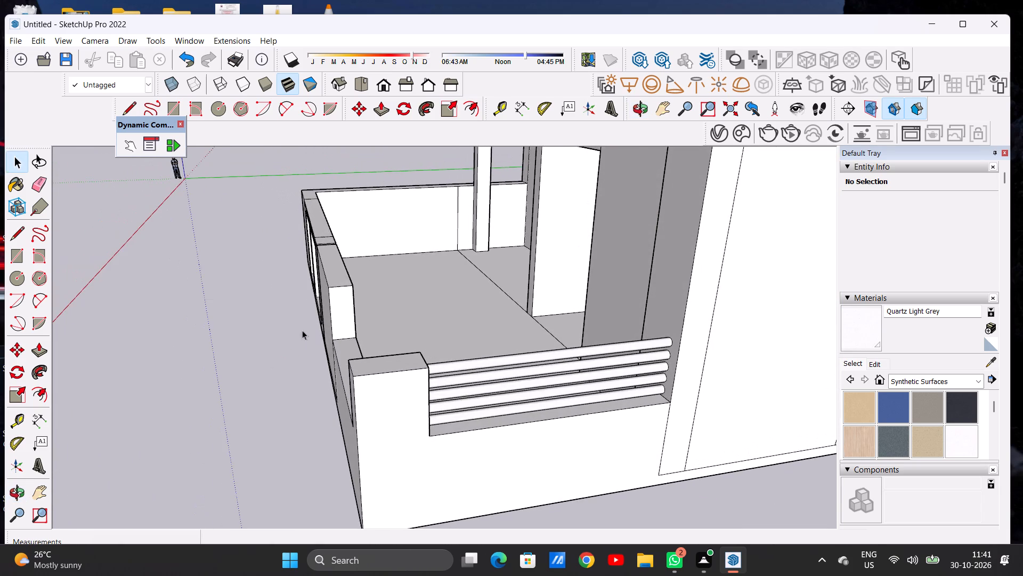
scroll(358, 294, up, 5)
middle_drag(316, 337, 304, 333)
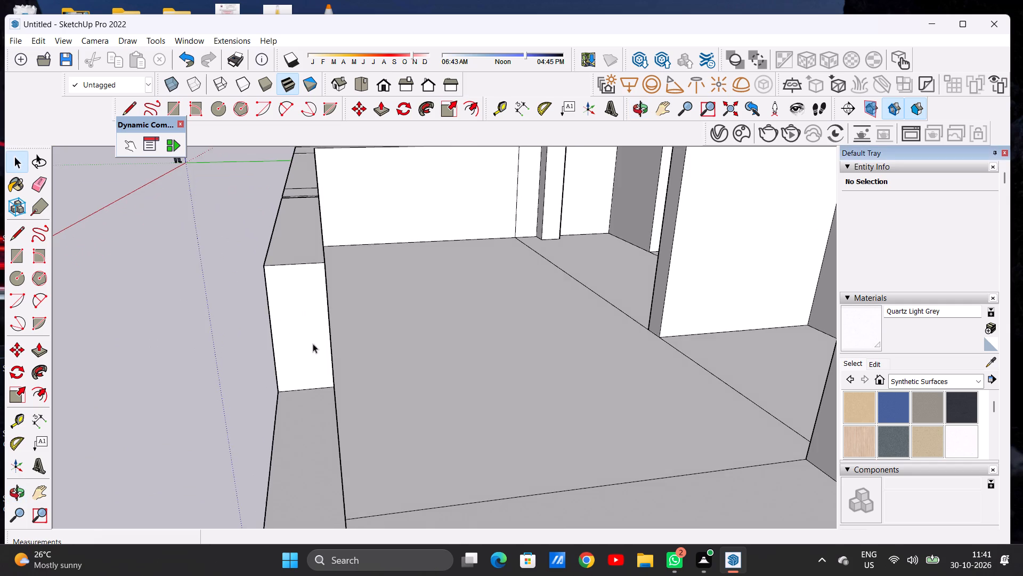
scroll(327, 385, down, 3)
scroll(309, 316, up, 4)
scroll(309, 316, down, 1)
key(c)
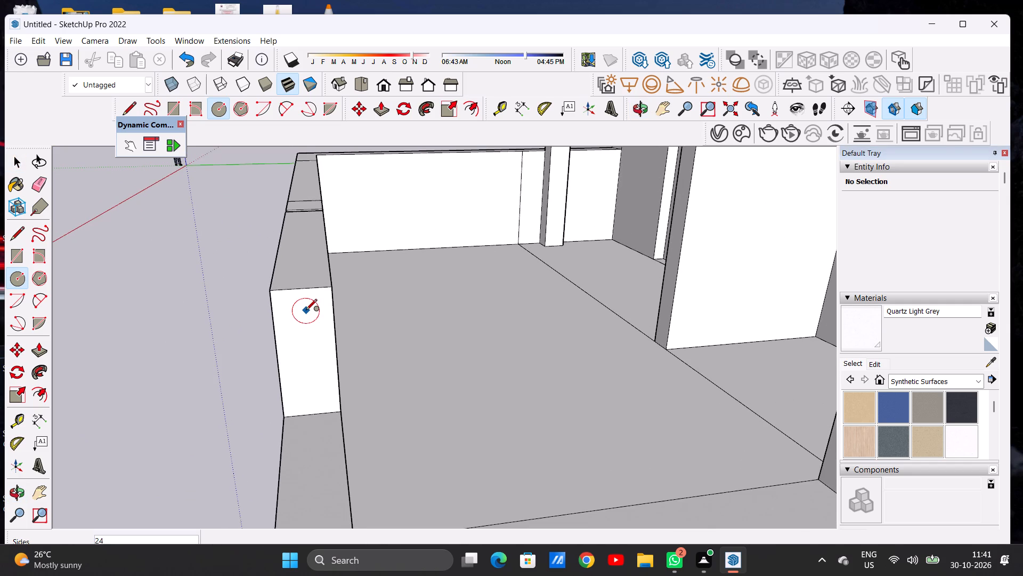
scroll(306, 311, up, 2)
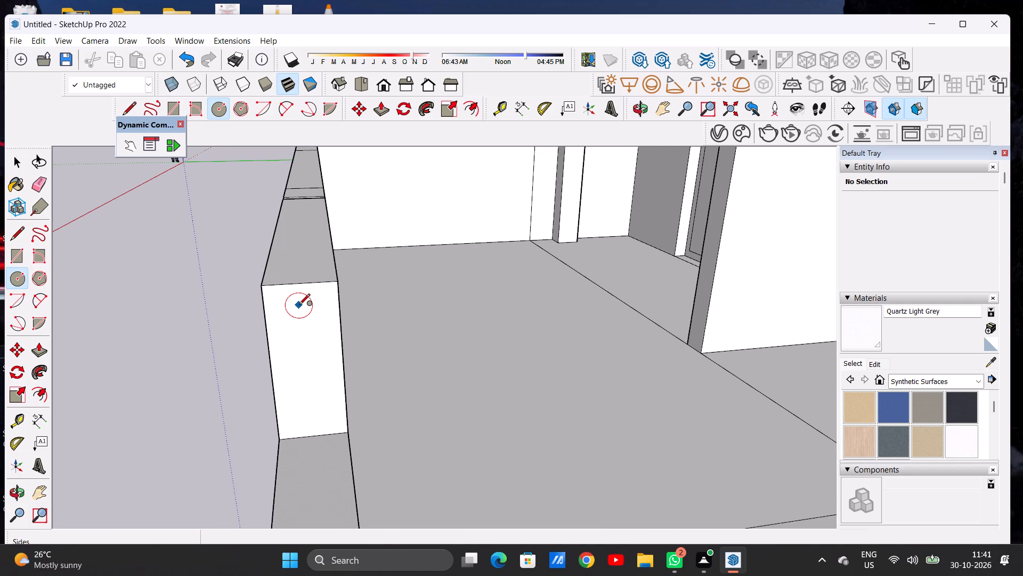
click(299, 306)
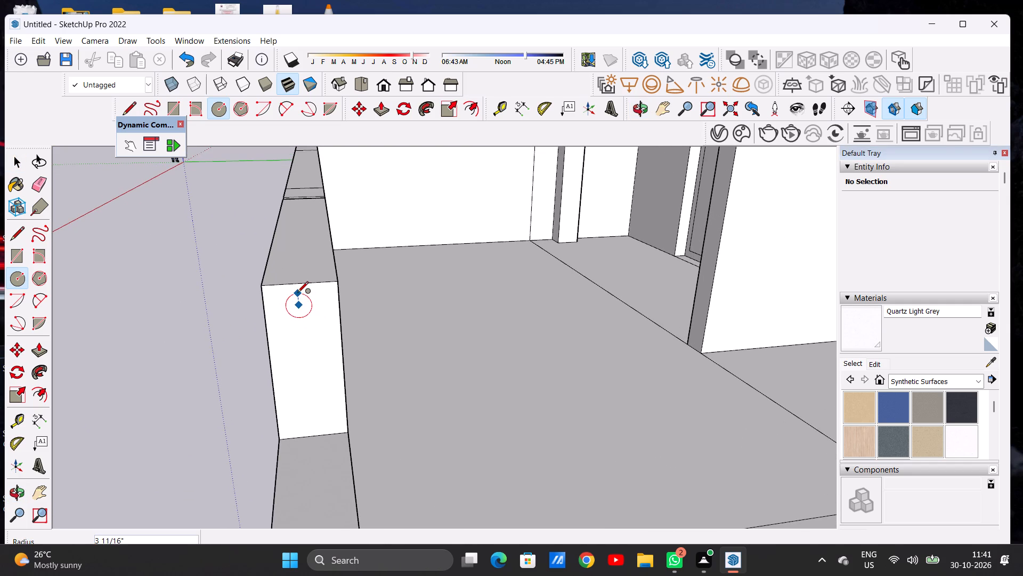
click(298, 295)
key(space)
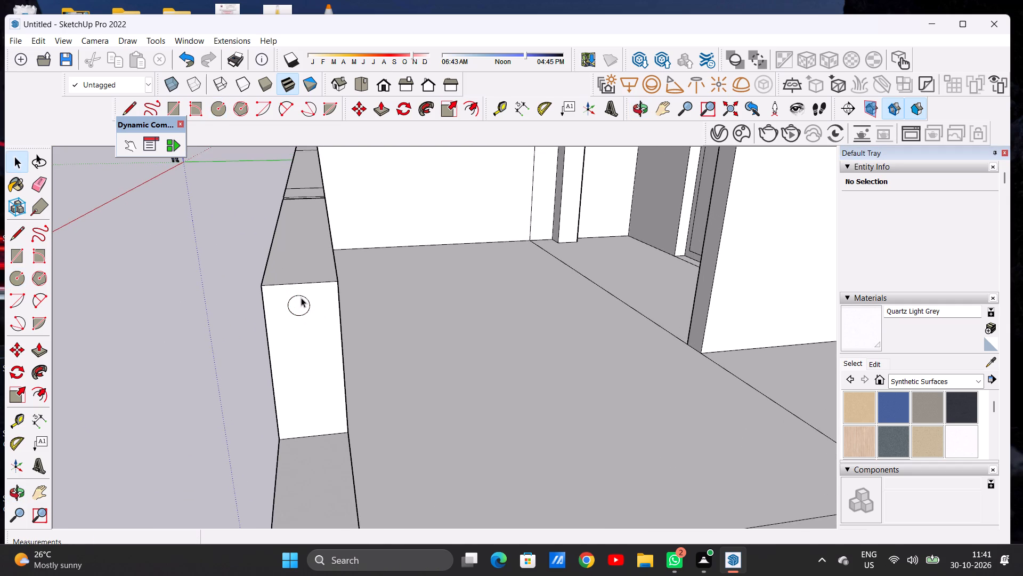
Copy the circle about 3' 1" straight down to near the bottom of the wall's end face.
scroll(339, 345, down, 2)
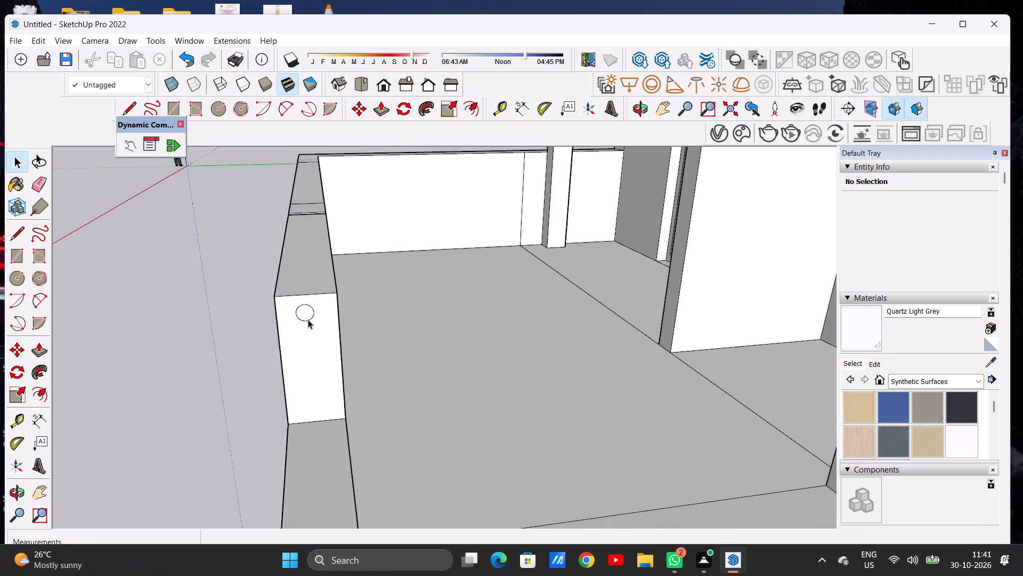
scroll(303, 316, up, 7)
double_click(302, 310)
key(m)
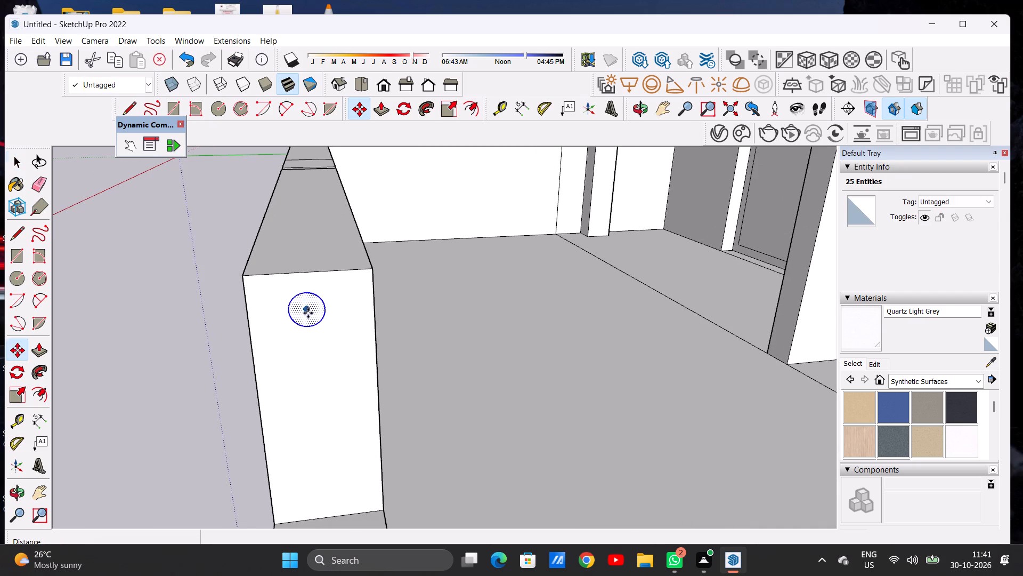
click(313, 327)
scroll(315, 339, down, 3)
scroll(315, 339, up, 1)
scroll(315, 339, down, 3)
scroll(324, 385, up, 1)
scroll(324, 388, down, 1)
scroll(324, 393, up, 4)
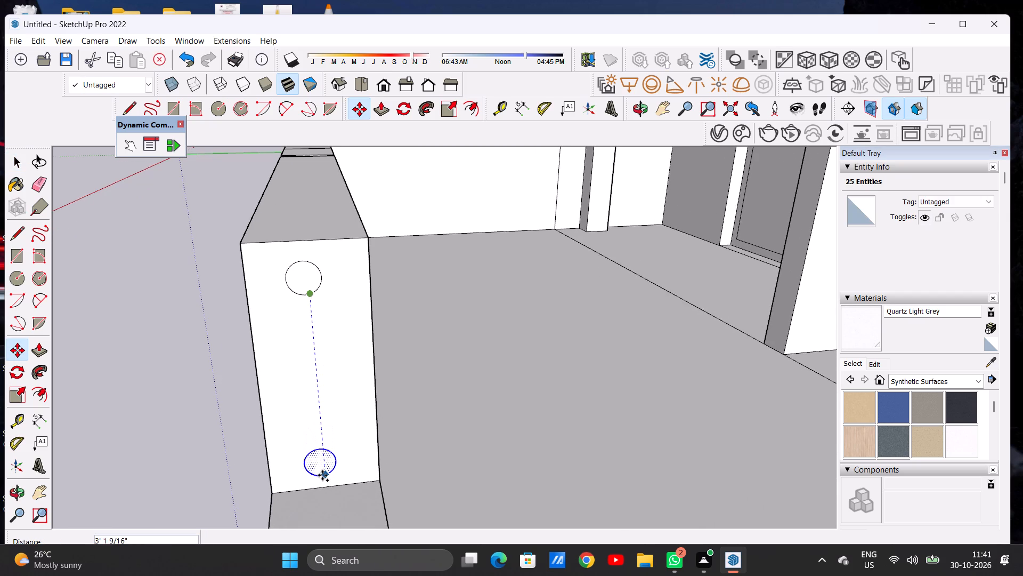
click(324, 473)
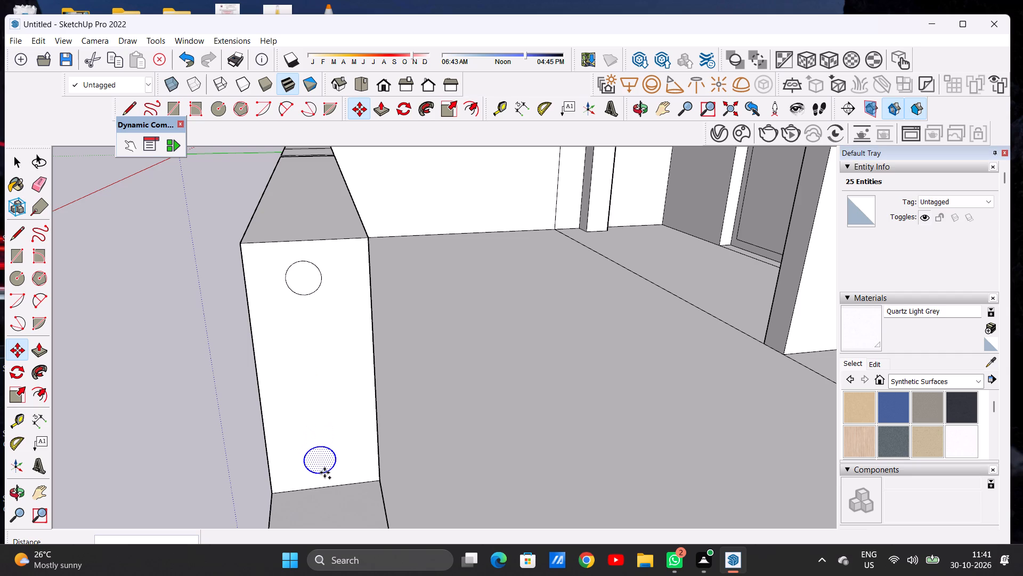
Copy two more circles between them, one about 2' 1" above the lowest circle and one about 1' 1" below that copy.
click(324, 473)
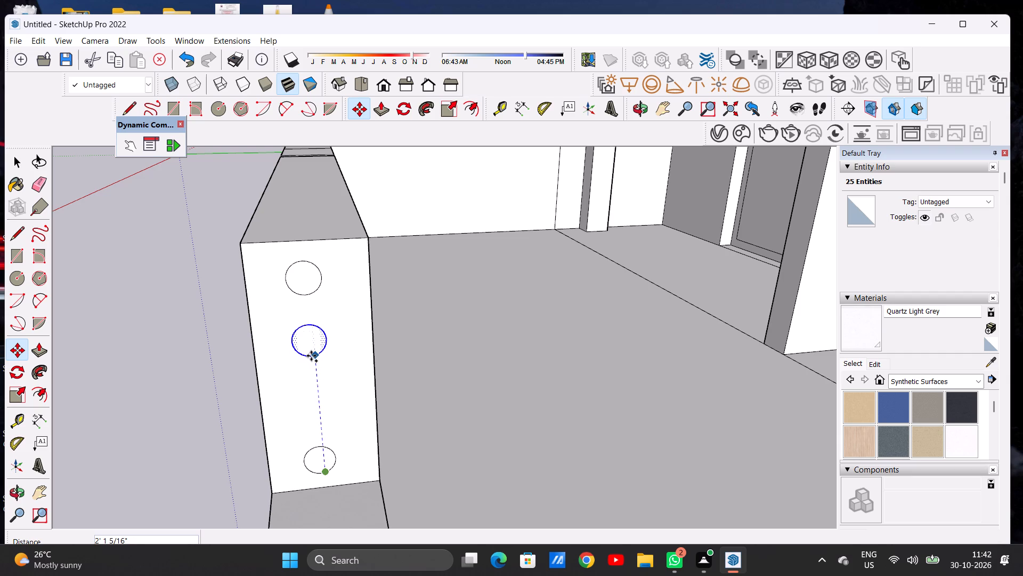
click(311, 356)
click(311, 356)
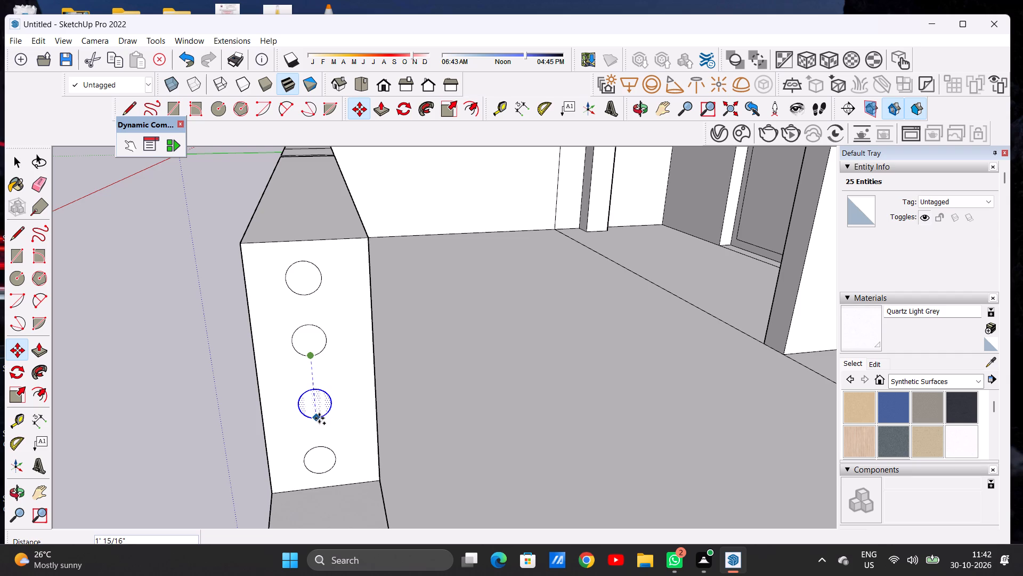
click(319, 418)
key(space)
click(213, 408)
Push/Pull the top circle on the front wall's end face about 13' to the corner pillar to form the first front rail.
scroll(325, 406, down, 3)
scroll(326, 407, up, 1)
scroll(326, 407, down, 4)
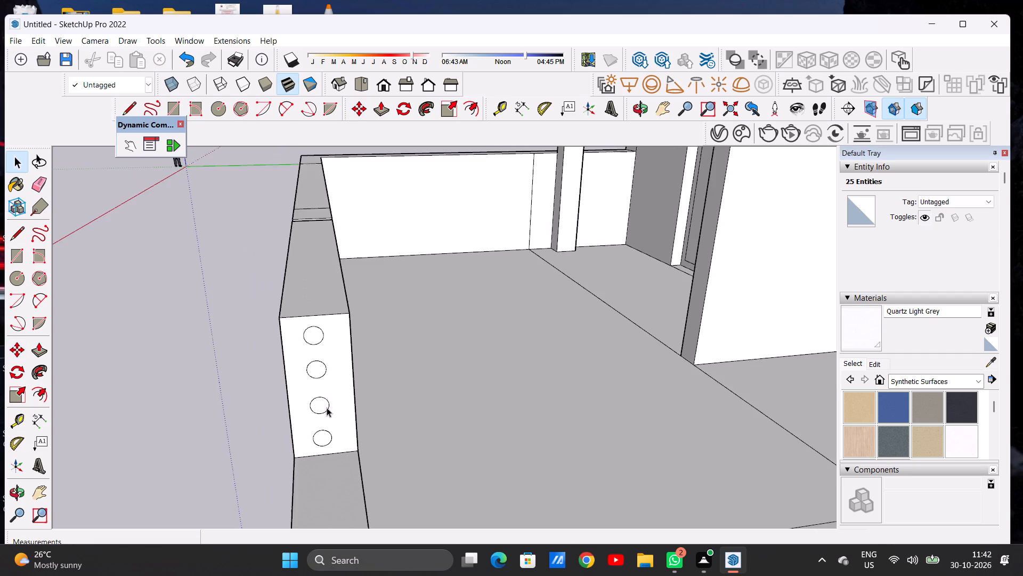
middle_drag(312, 411, 383, 393)
scroll(329, 414, down, 15)
middle_drag(361, 420, 393, 404)
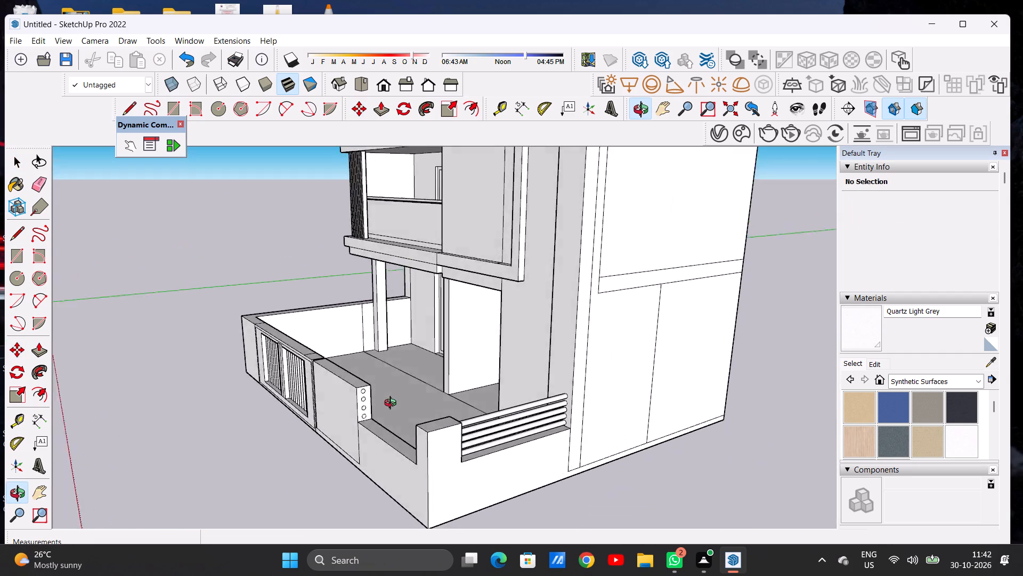
middle_drag(393, 404, 421, 394)
scroll(397, 390, up, 1)
scroll(397, 390, down, 1)
scroll(397, 390, up, 9)
scroll(386, 388, down, 1)
scroll(386, 388, up, 3)
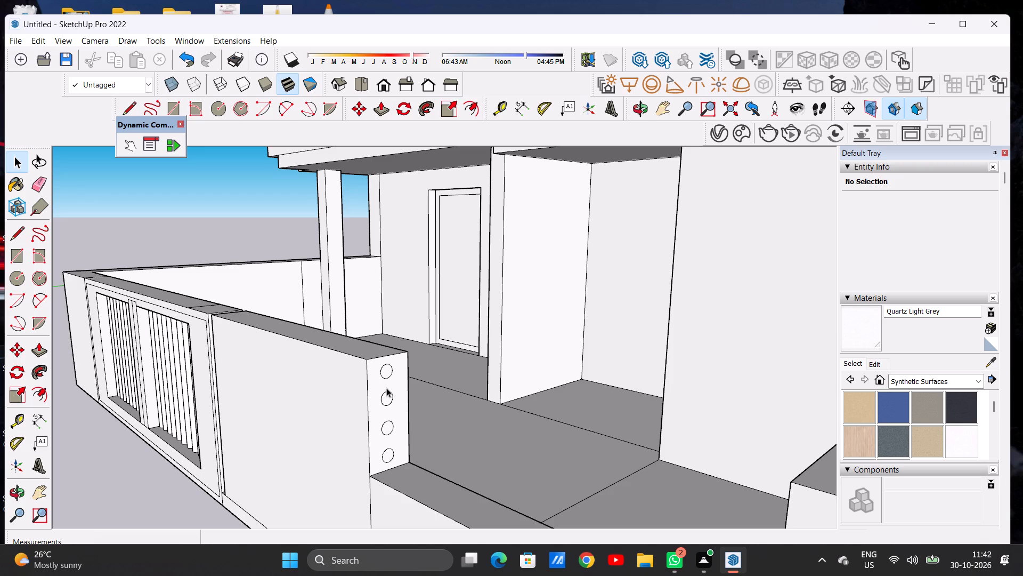
scroll(376, 348, down, 6)
scroll(389, 375, up, 8)
key(p)
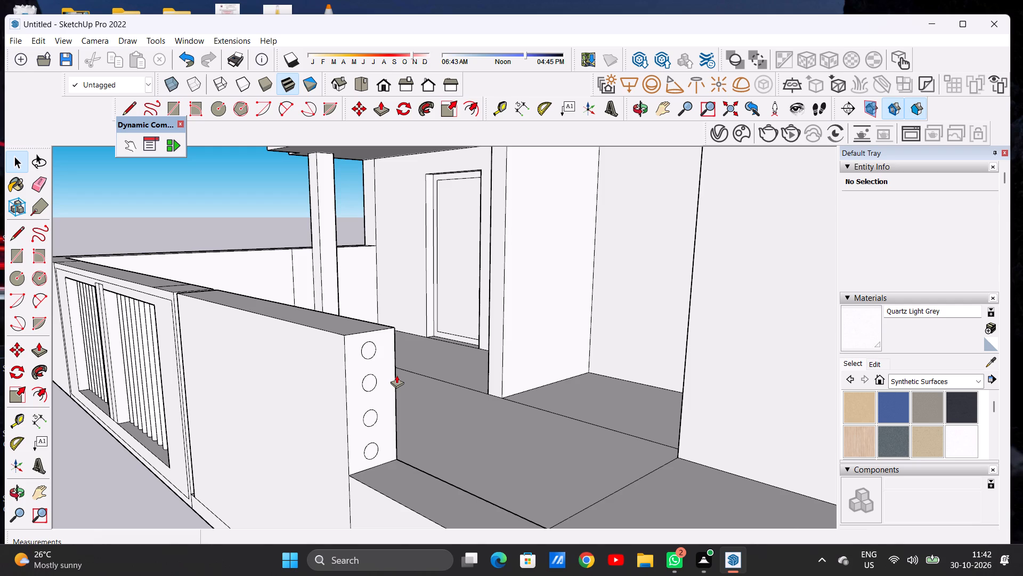
scroll(386, 410, down, 11)
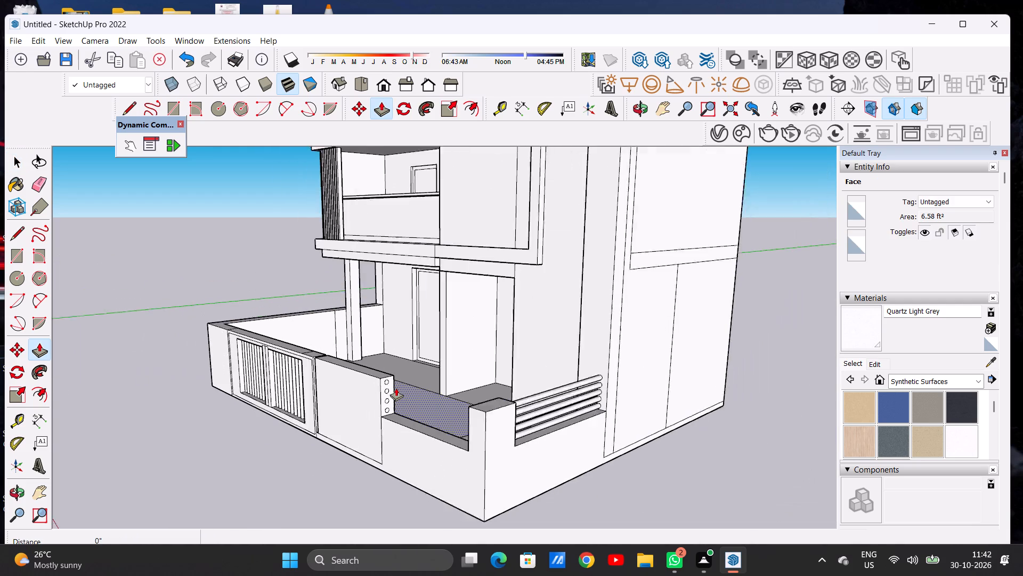
scroll(396, 388, down, 2)
scroll(386, 382, up, 3)
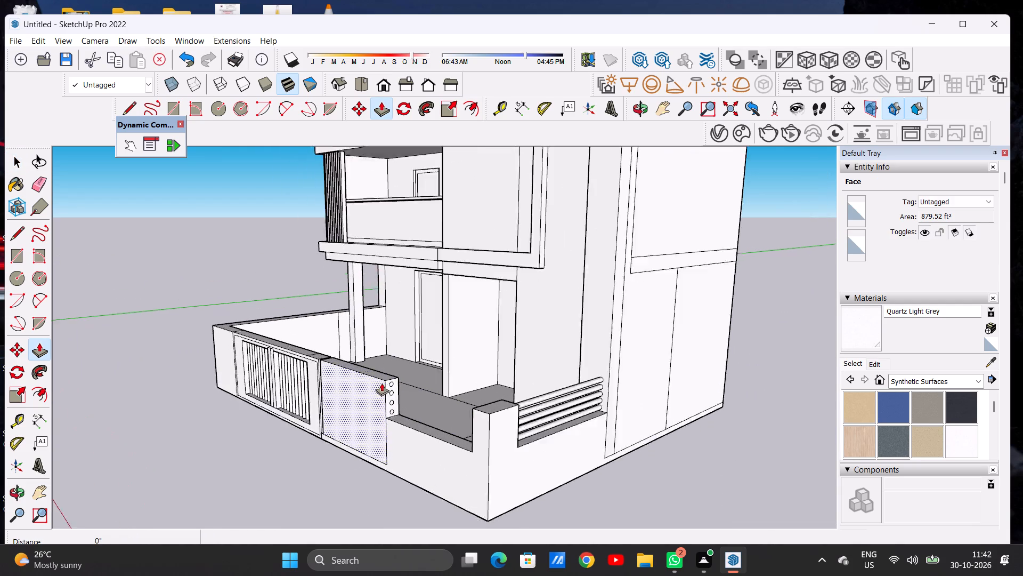
scroll(381, 383, up, 11)
scroll(411, 380, down, 1)
scroll(411, 380, up, 12)
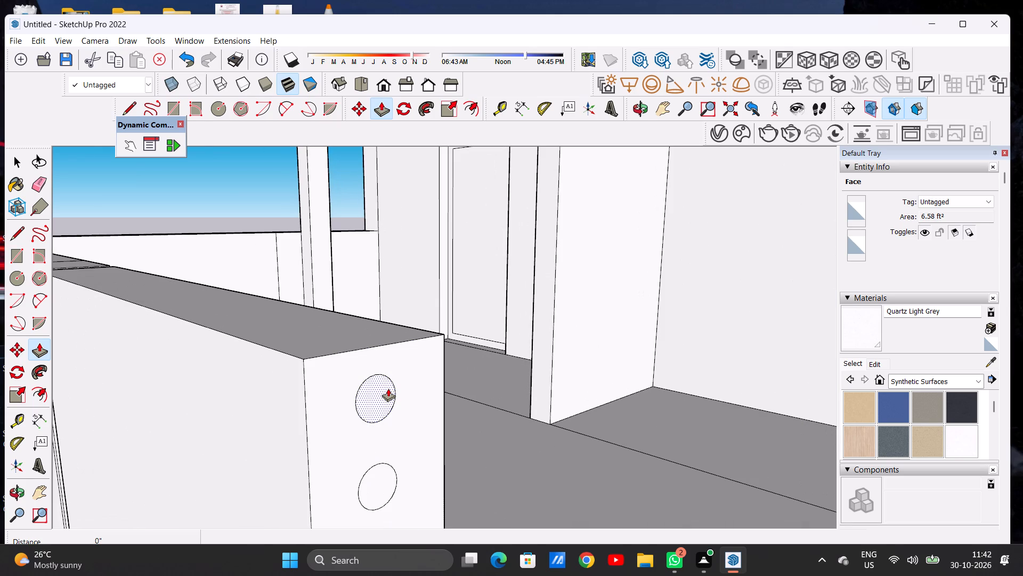
click(387, 382)
scroll(541, 423, down, 13)
middle_drag(582, 423, 635, 422)
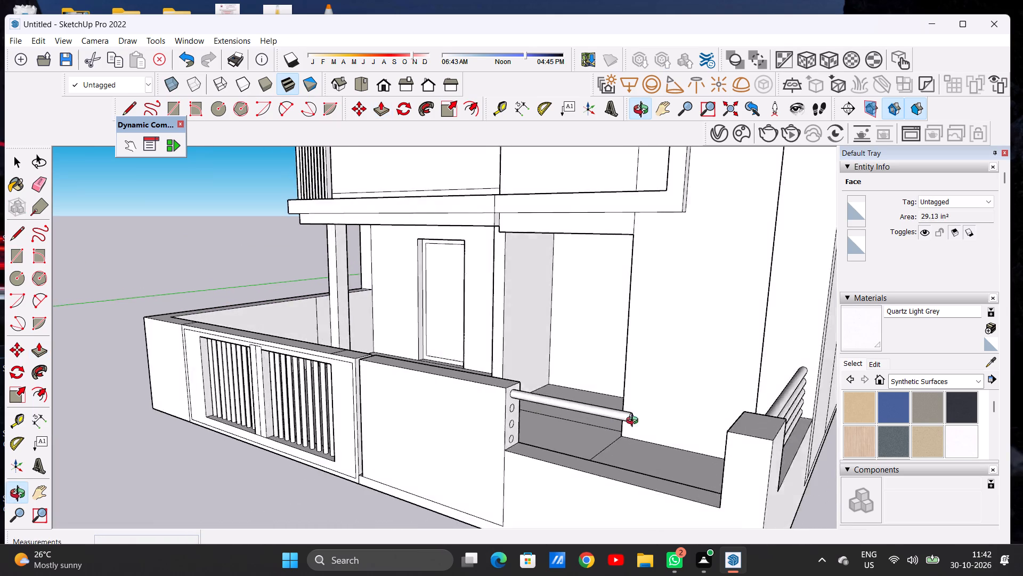
middle_drag(635, 422, 638, 421)
scroll(581, 422, down, 7)
middle_drag(615, 428, 670, 420)
scroll(654, 407, up, 12)
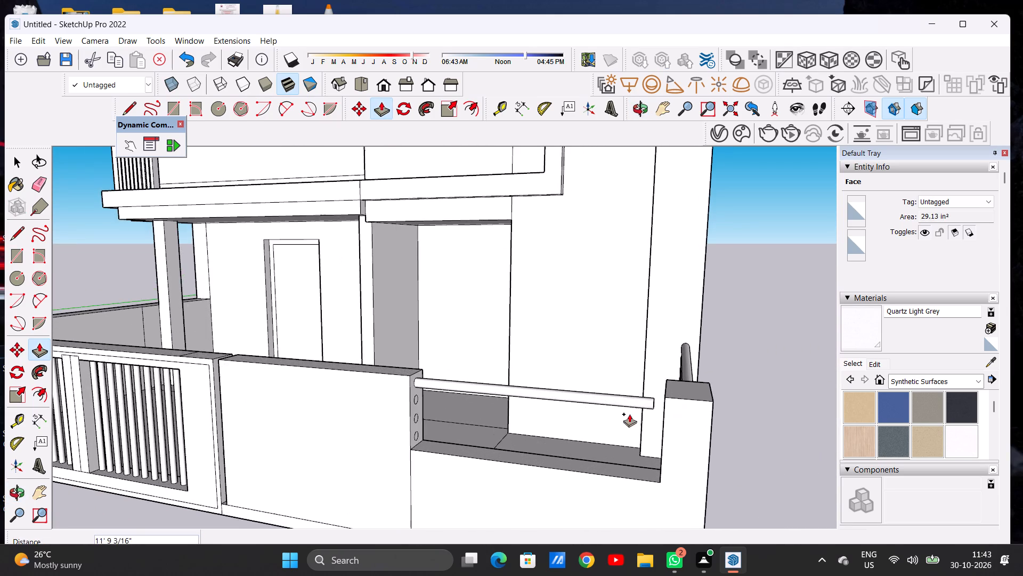
middle_drag(614, 421, 772, 397)
scroll(751, 349, up, 9)
scroll(749, 345, down, 1)
scroll(752, 346, up, 1)
scroll(754, 347, down, 1)
scroll(756, 347, up, 4)
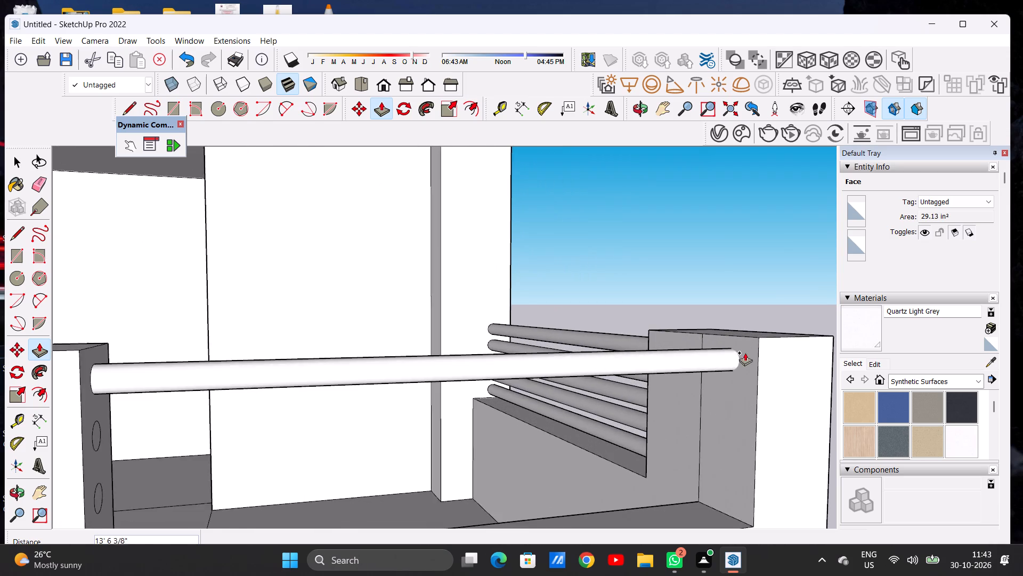
scroll(745, 353, up, 2)
scroll(746, 353, down, 1)
scroll(746, 353, up, 1)
scroll(746, 353, down, 1)
scroll(746, 353, up, 1)
click(742, 340)
Push/Pull the second circle from the top about 13' to the corner pillar to form the second front rail.
scroll(600, 385, down, 13)
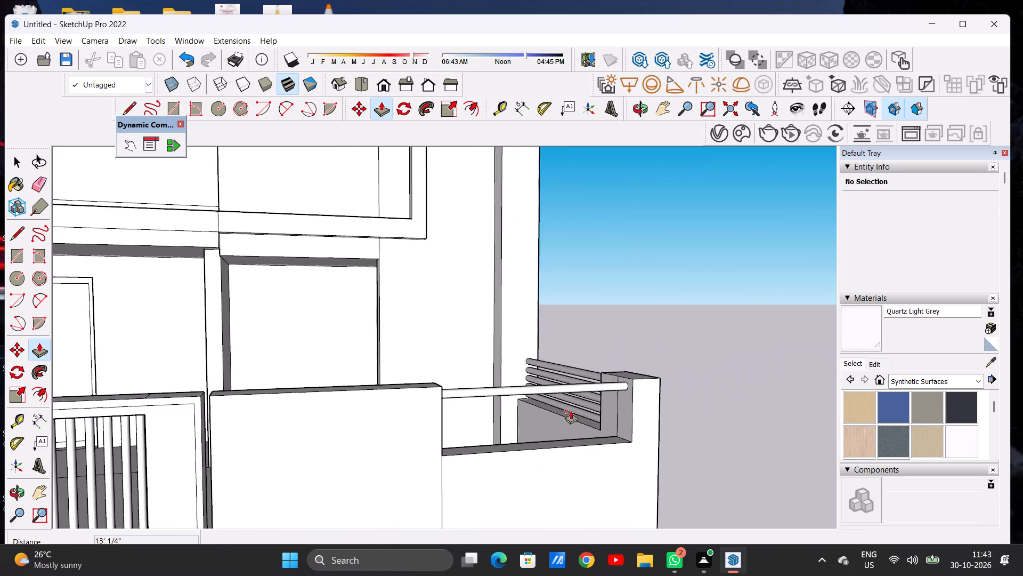
middle_drag(556, 415, 341, 451)
scroll(321, 427, up, 17)
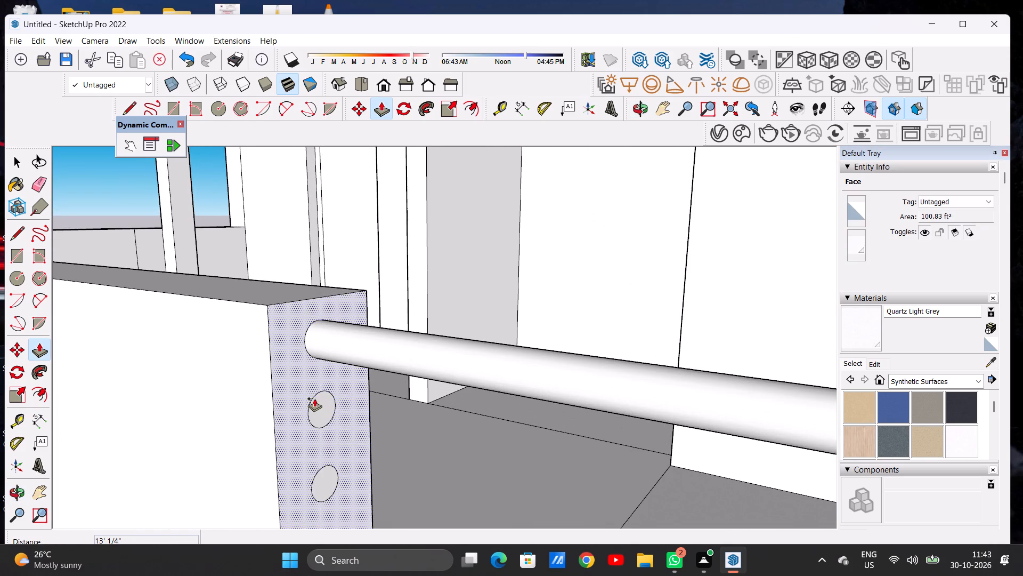
click(317, 399)
scroll(461, 445, down, 7)
scroll(458, 442, down, 16)
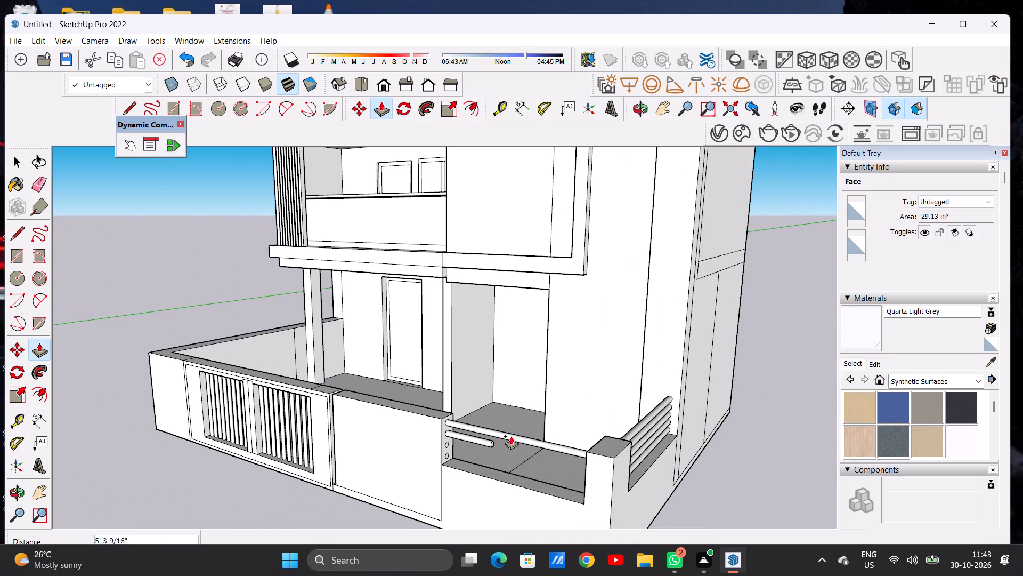
middle_drag(537, 461, 651, 441)
scroll(683, 417, up, 7)
middle_drag(663, 428, 703, 434)
scroll(701, 409, up, 5)
scroll(701, 409, down, 1)
scroll(700, 409, up, 1)
scroll(698, 409, down, 1)
scroll(686, 410, up, 6)
click(696, 401)
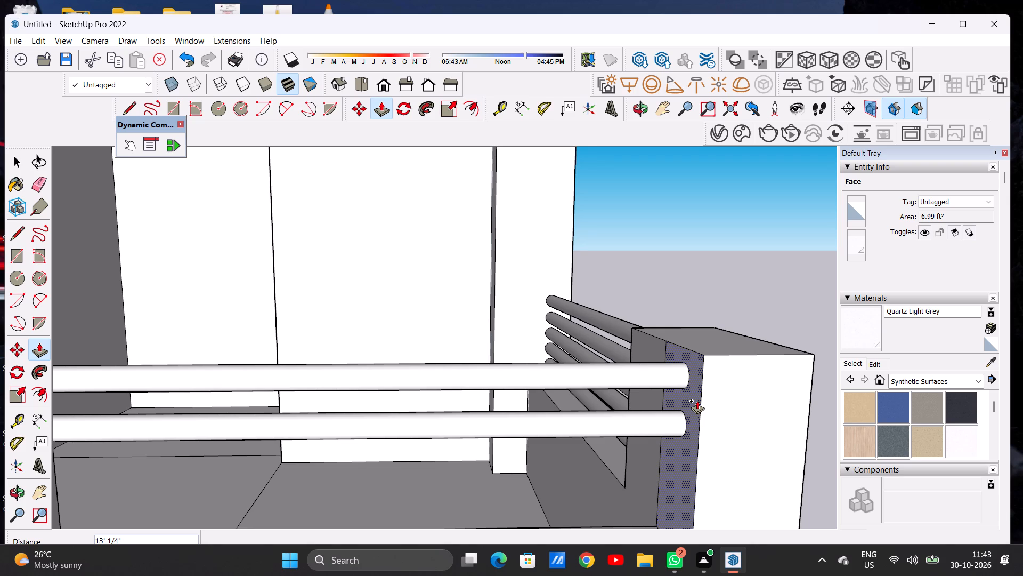
Push/Pull the third circle from the top about 13' to the corner pillar to form the third front rail.
scroll(665, 401, down, 11)
middle_drag(571, 394, 420, 425)
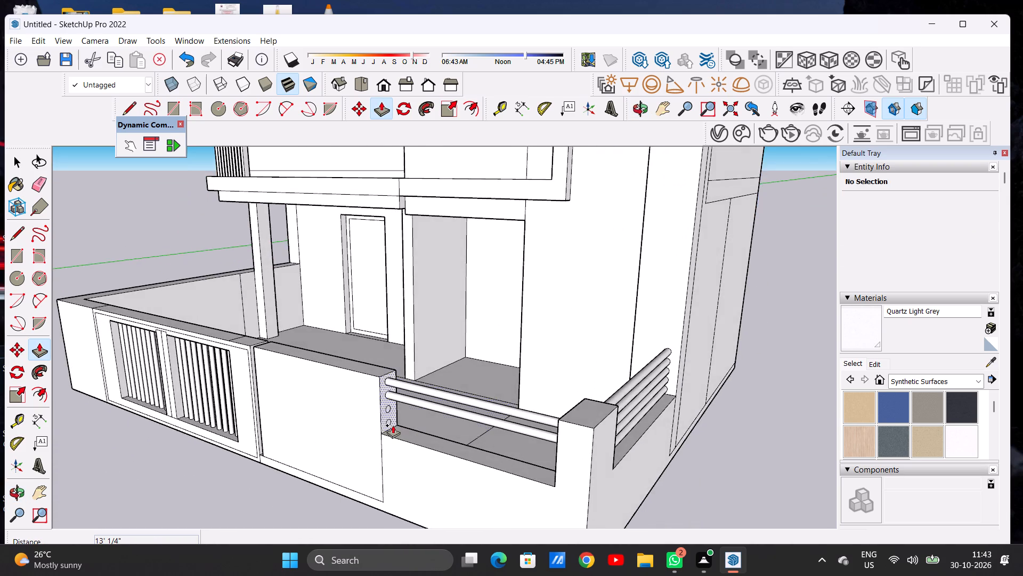
scroll(390, 424, up, 2)
scroll(389, 423, down, 1)
scroll(389, 423, up, 1)
scroll(389, 423, down, 1)
scroll(389, 423, up, 19)
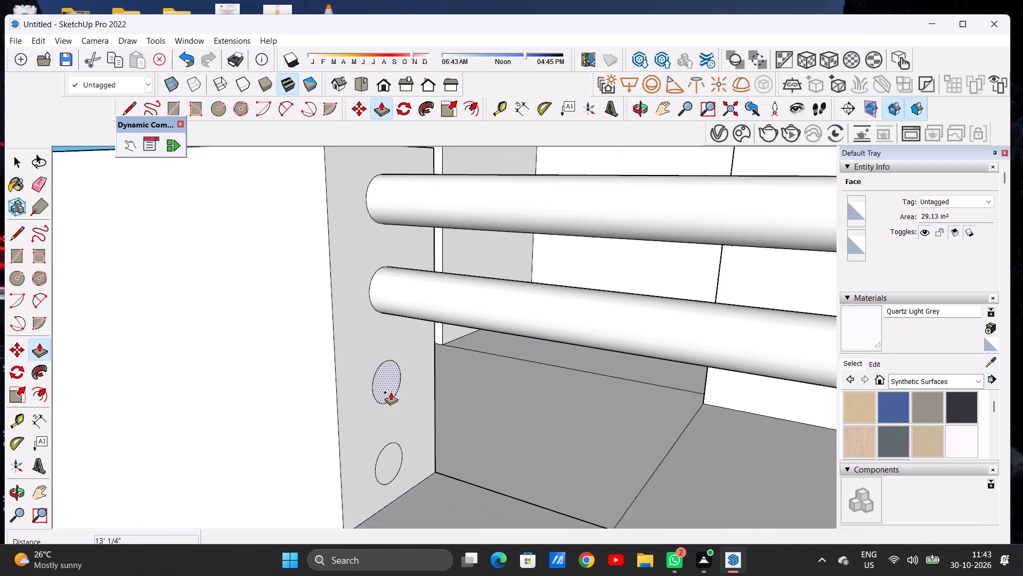
click(392, 386)
scroll(477, 406, down, 20)
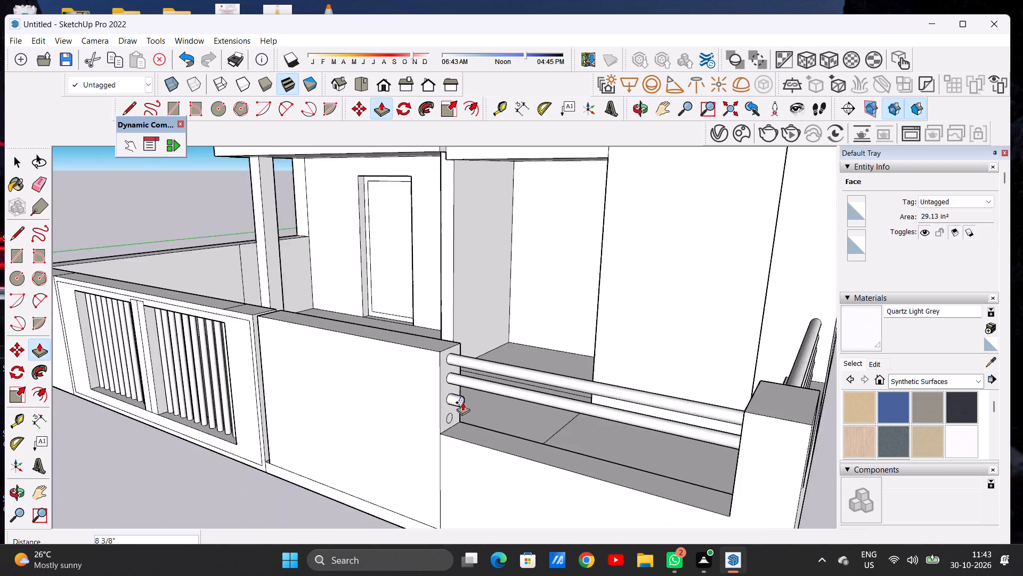
scroll(462, 402, down, 4)
middle_drag(555, 417, 653, 407)
scroll(678, 391, up, 4)
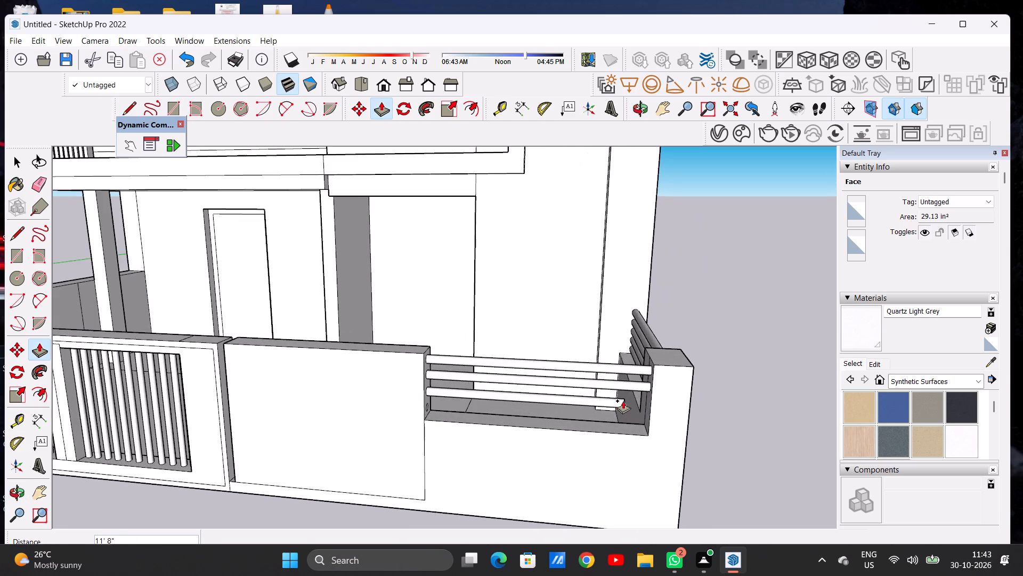
middle_drag(623, 402, 663, 399)
scroll(654, 386, up, 13)
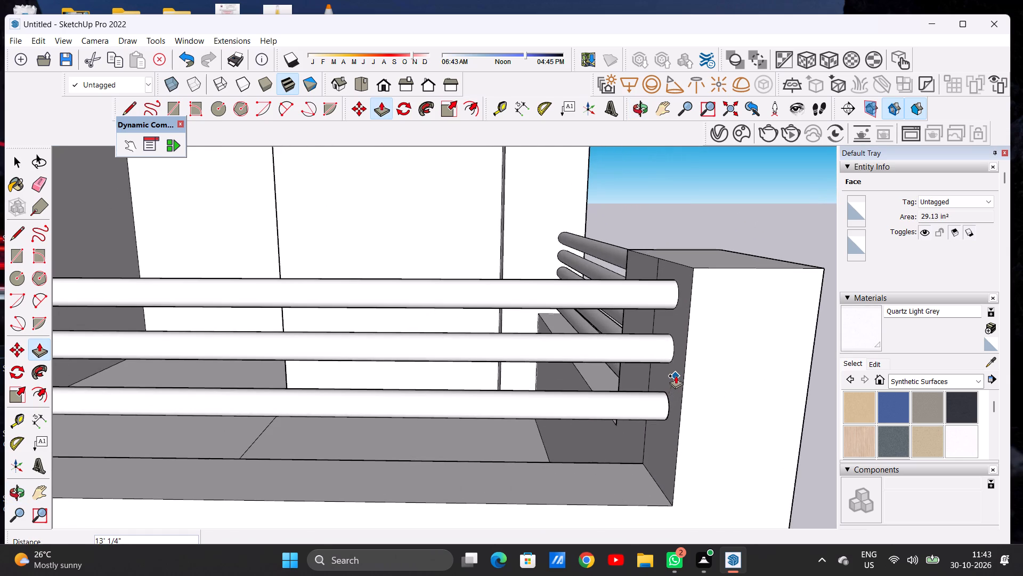
click(675, 374)
Push/Pull the lowest circle on the front wall's end face about 13' to the corner pillar to form the fourth front rail.
scroll(610, 383, down, 9)
middle_drag(500, 399, 446, 399)
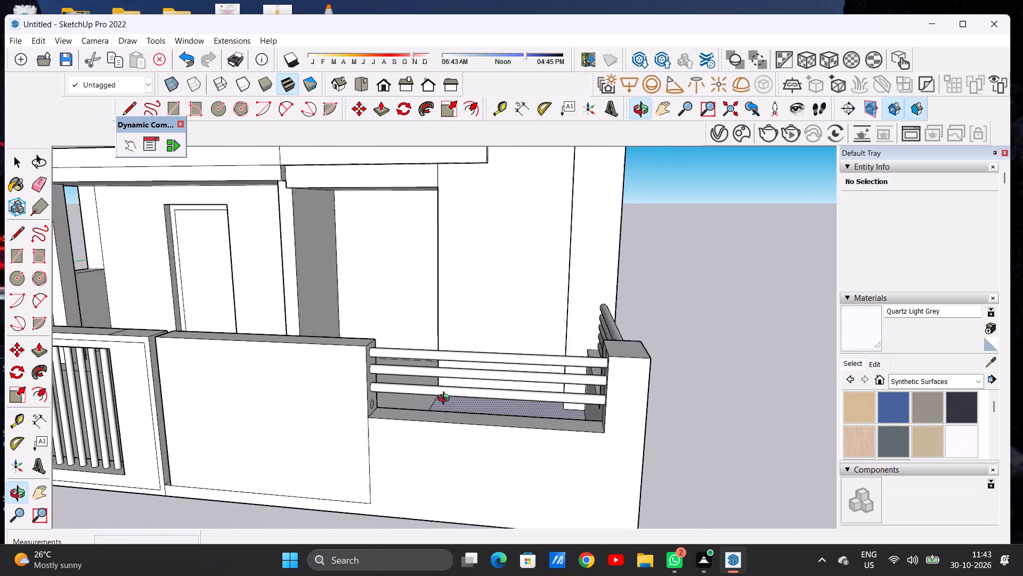
middle_drag(446, 399, 376, 409)
scroll(345, 396, up, 2)
scroll(345, 396, down, 2)
scroll(344, 396, up, 5)
scroll(322, 397, down, 1)
scroll(322, 397, up, 3)
scroll(322, 397, down, 1)
scroll(322, 397, up, 1)
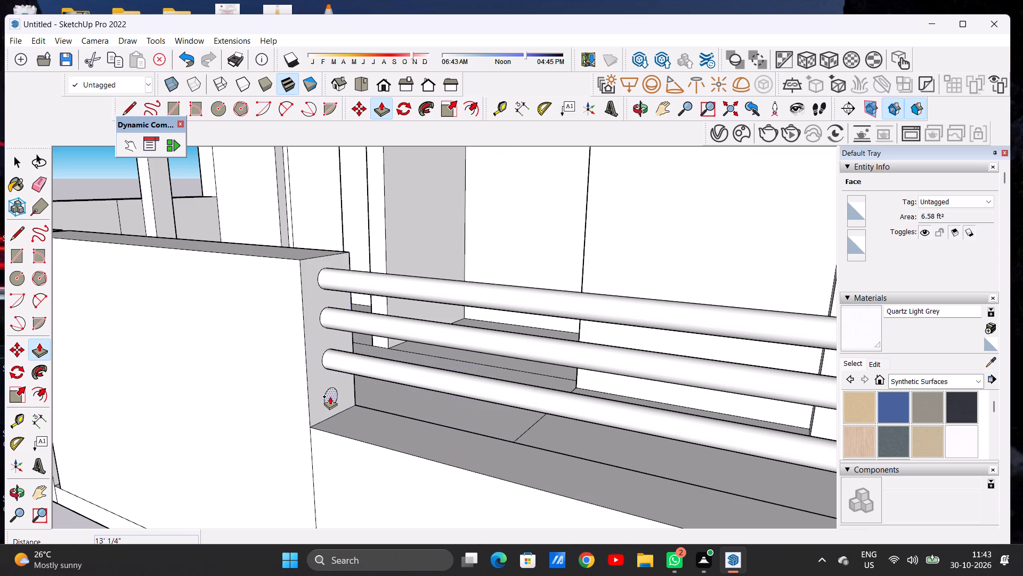
scroll(333, 390, up, 4)
click(334, 390)
scroll(390, 393, down, 12)
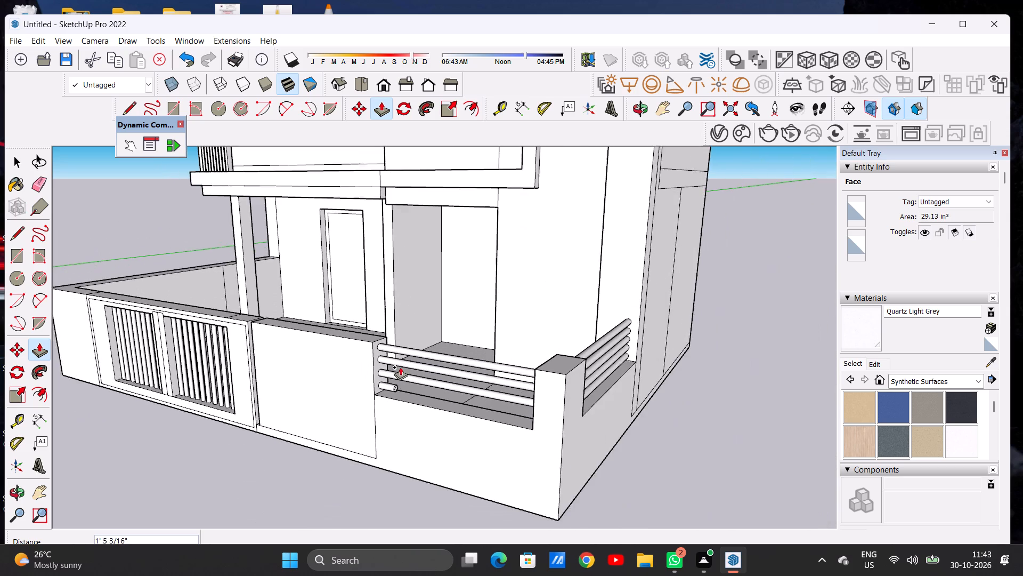
middle_drag(452, 395, 543, 393)
scroll(581, 389, up, 6)
middle_drag(557, 395, 637, 379)
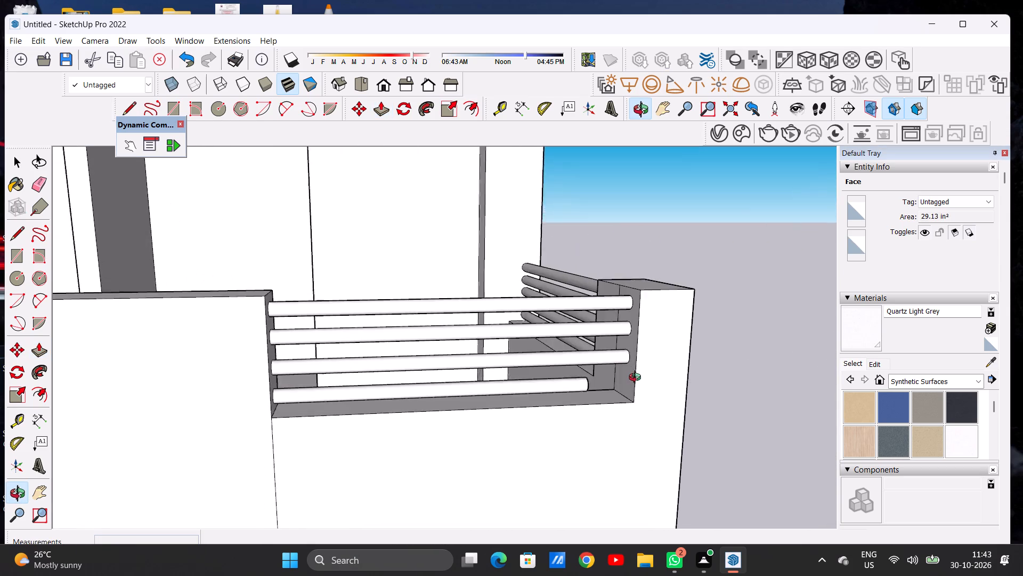
middle_drag(637, 379, 641, 378)
scroll(632, 370, up, 12)
click(632, 362)
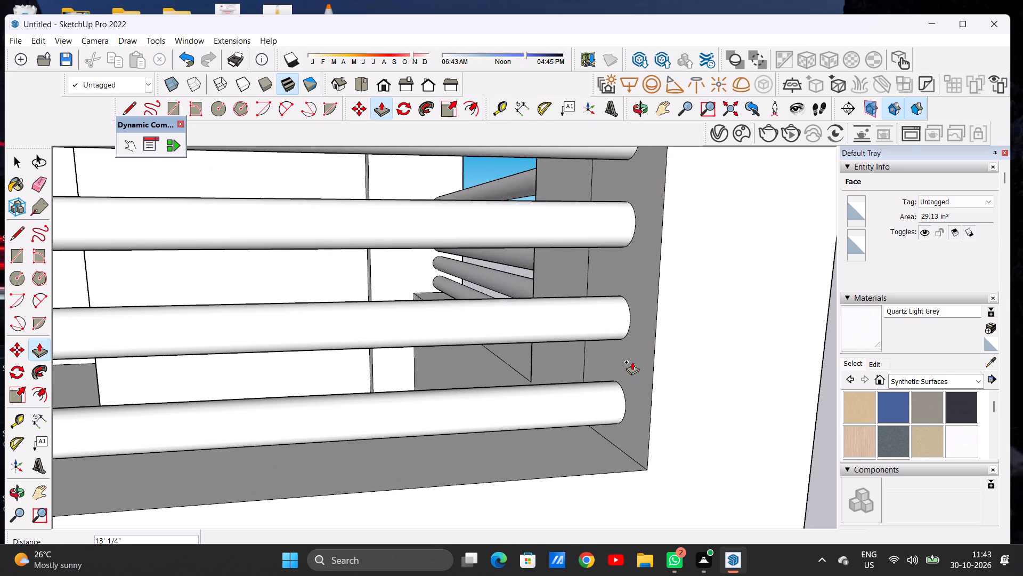
key(space)
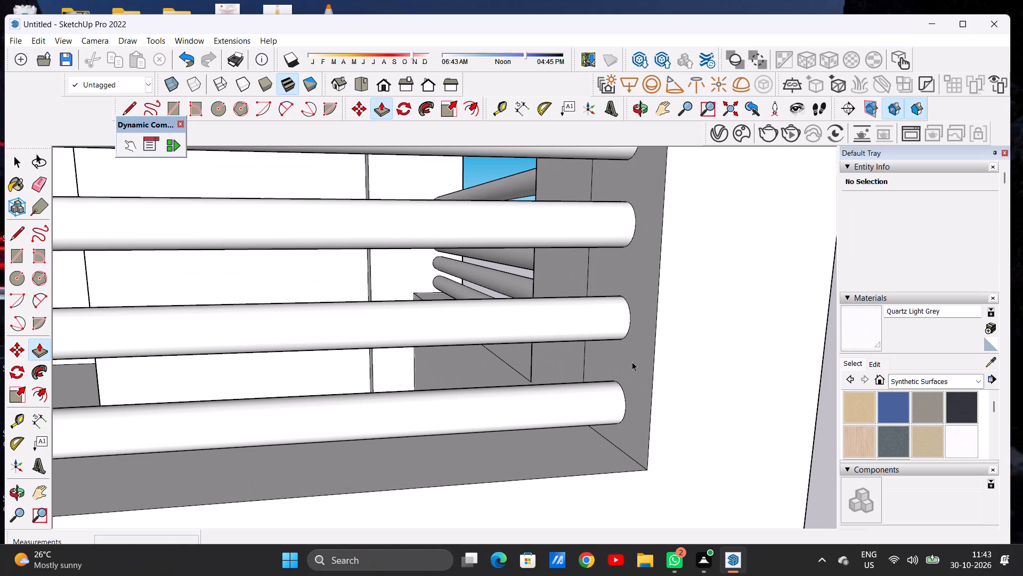
scroll(632, 385, down, 7)
key(space)
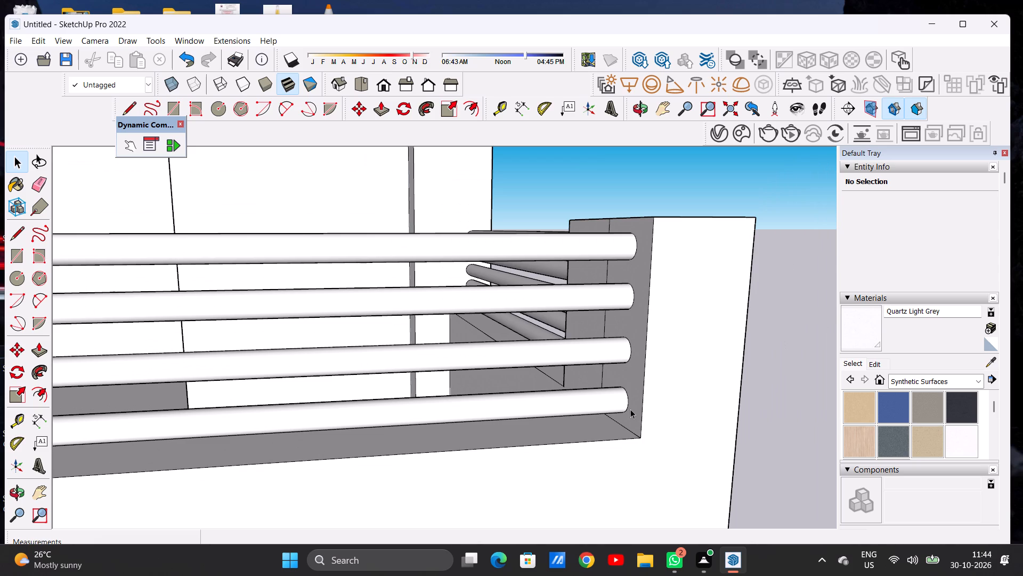
Examine the finished front rails at the corner pillar and the building's overall front elevation.
scroll(582, 422, down, 5)
scroll(581, 423, up, 1)
scroll(581, 424, down, 4)
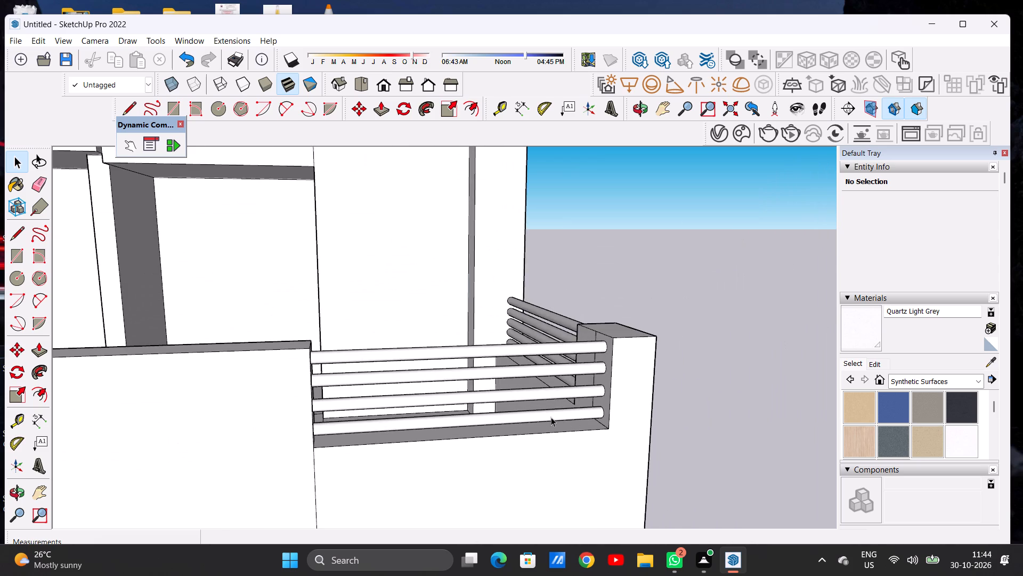
scroll(555, 417, down, 1)
middle_drag(563, 415, 509, 415)
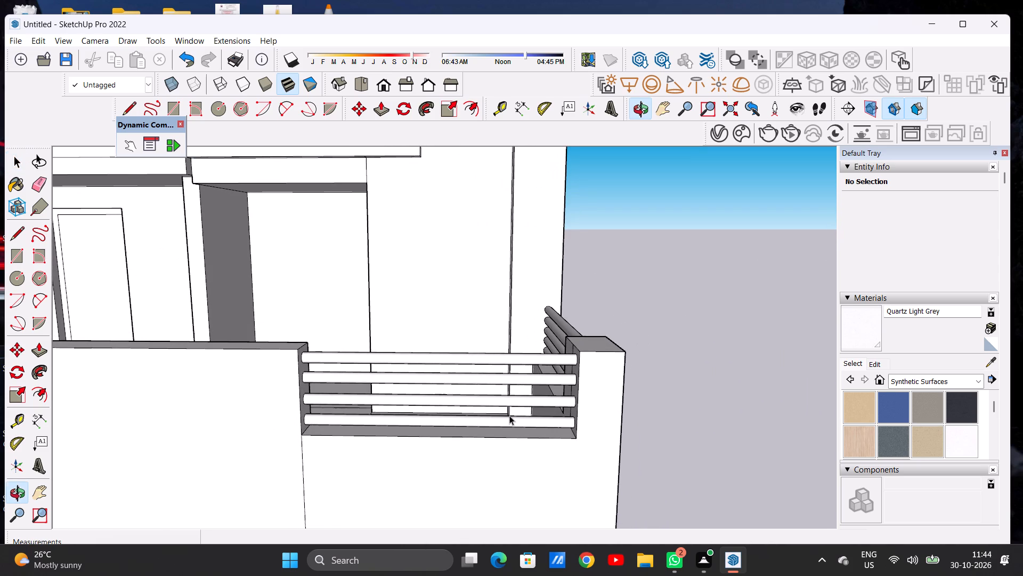
scroll(512, 417, down, 2)
scroll(514, 417, up, 7)
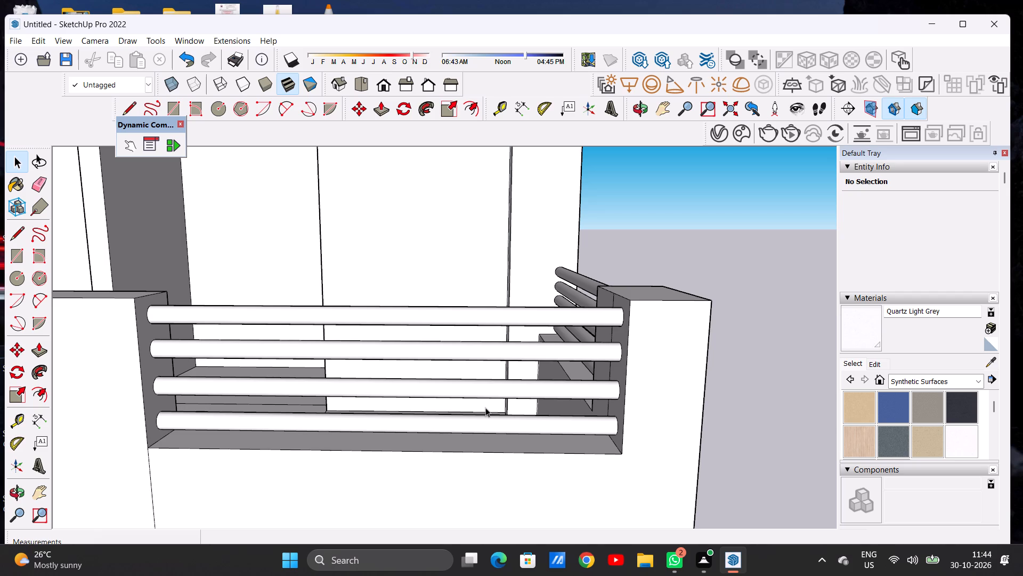
scroll(485, 407, down, 13)
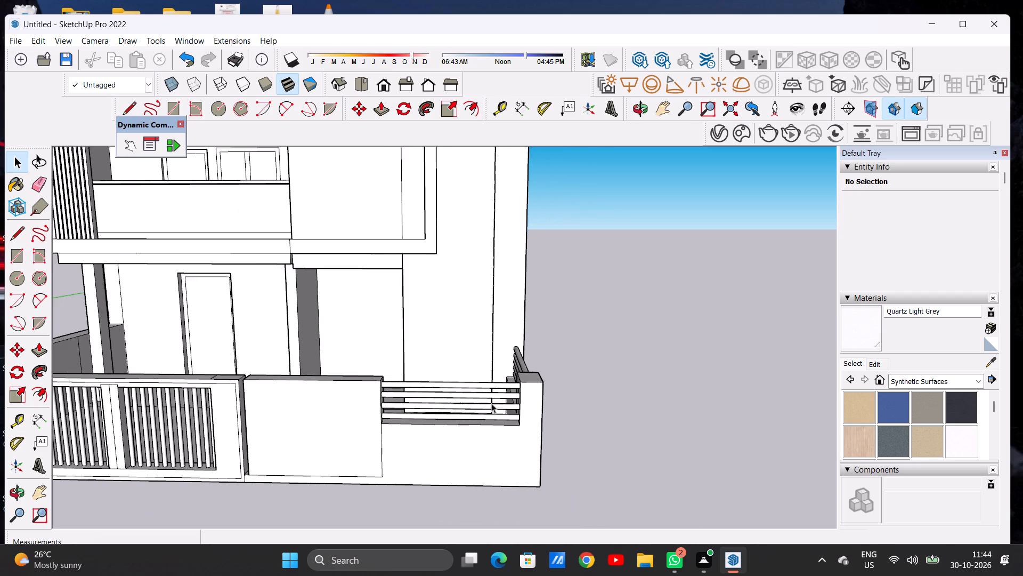
scroll(504, 378, down, 19)
scroll(497, 339, up, 5)
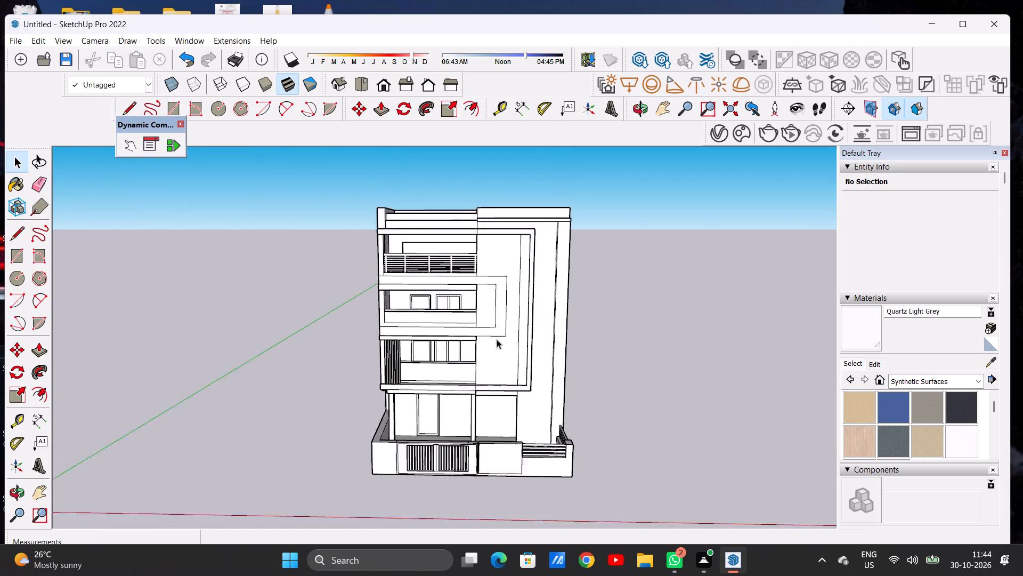
scroll(497, 339, up, 3)
scroll(496, 375, down, 4)
middle_drag(509, 385, 500, 460)
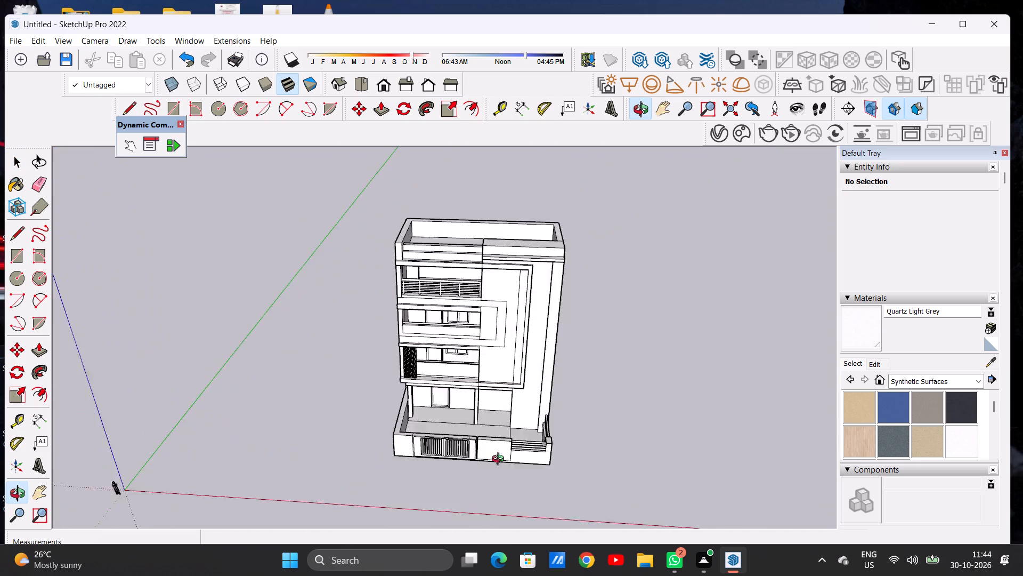
middle_drag(500, 460, 516, 381)
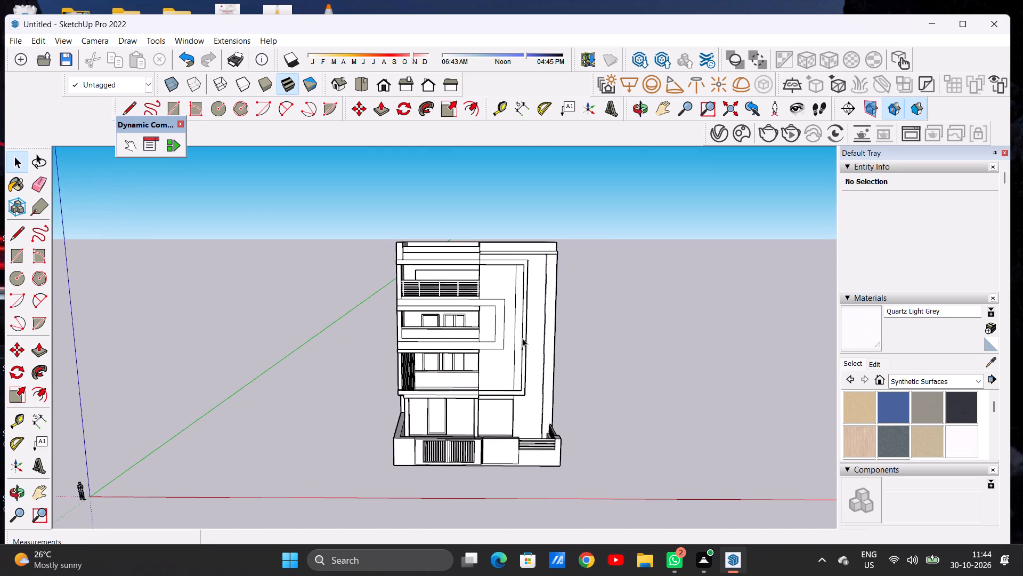
Inspect the roof parapet, the projecting ledge below it and the upper front corner of the house from above and below.
scroll(551, 251, up, 1)
scroll(554, 247, down, 1)
scroll(557, 243, up, 12)
middle_drag(549, 259, 361, 330)
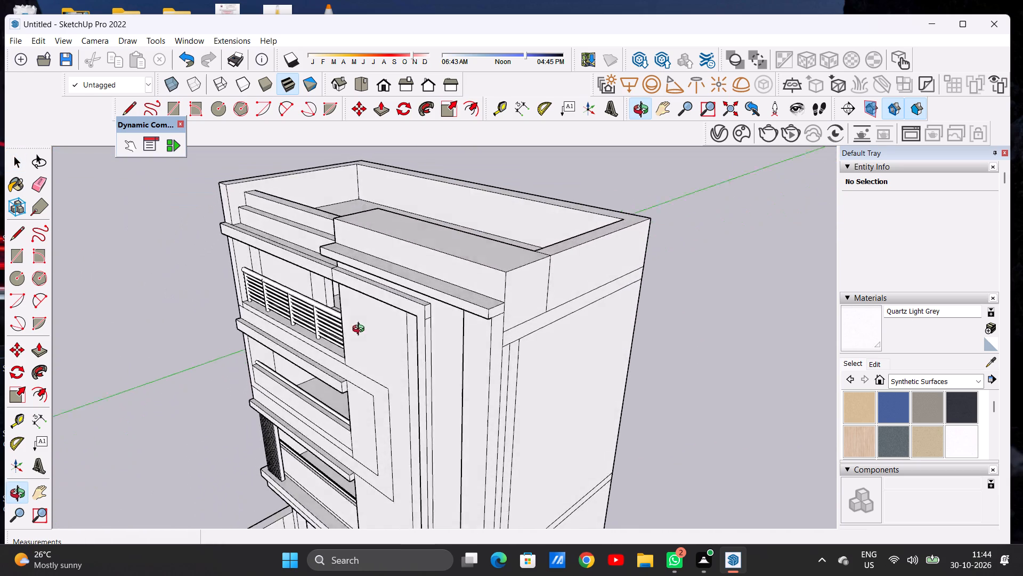
middle_drag(361, 330, 546, 317)
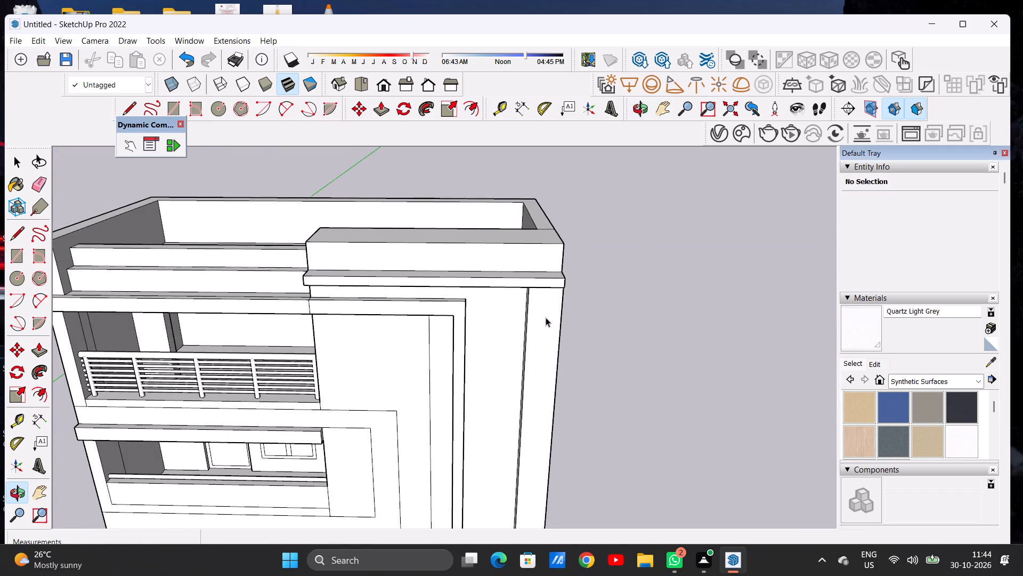
scroll(539, 312, down, 1)
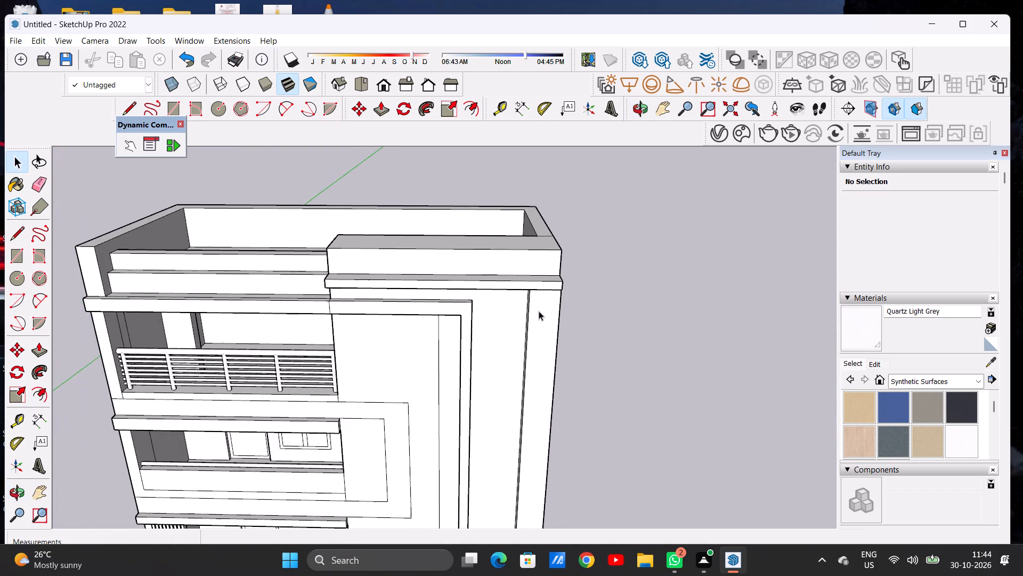
scroll(539, 311, down, 3)
middle_drag(530, 308, 401, 295)
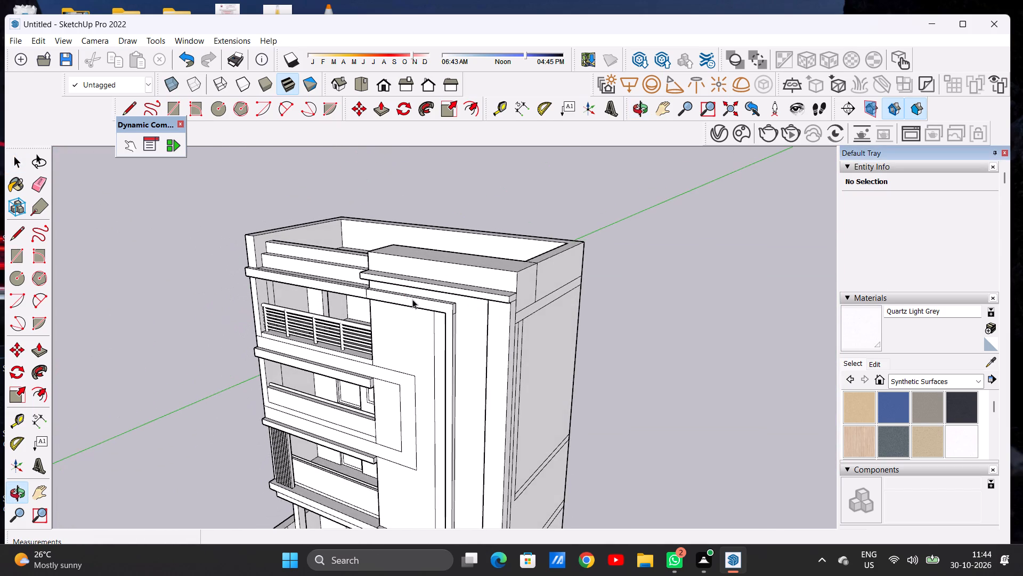
scroll(491, 301, up, 16)
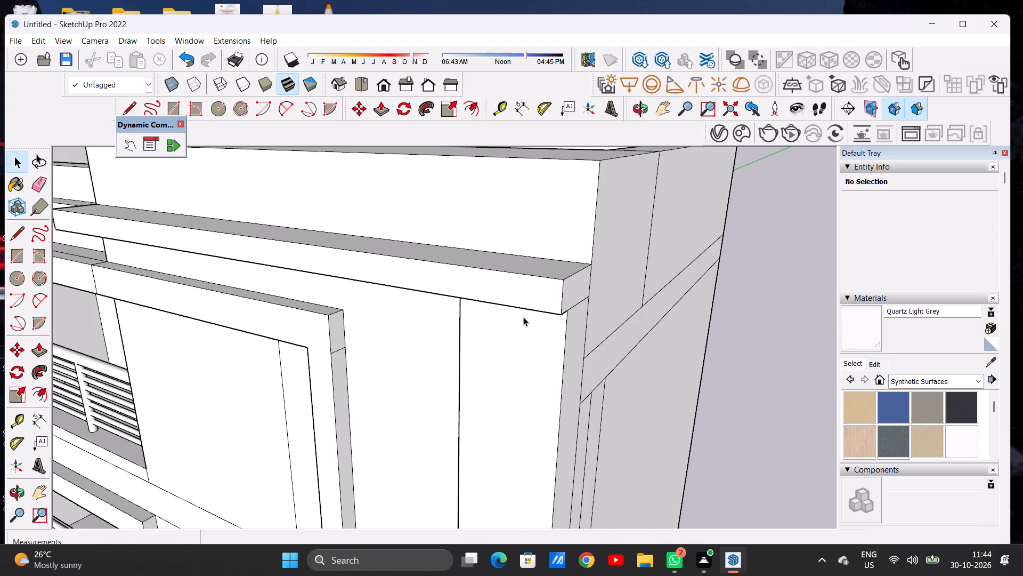
middle_drag(525, 348, 521, 227)
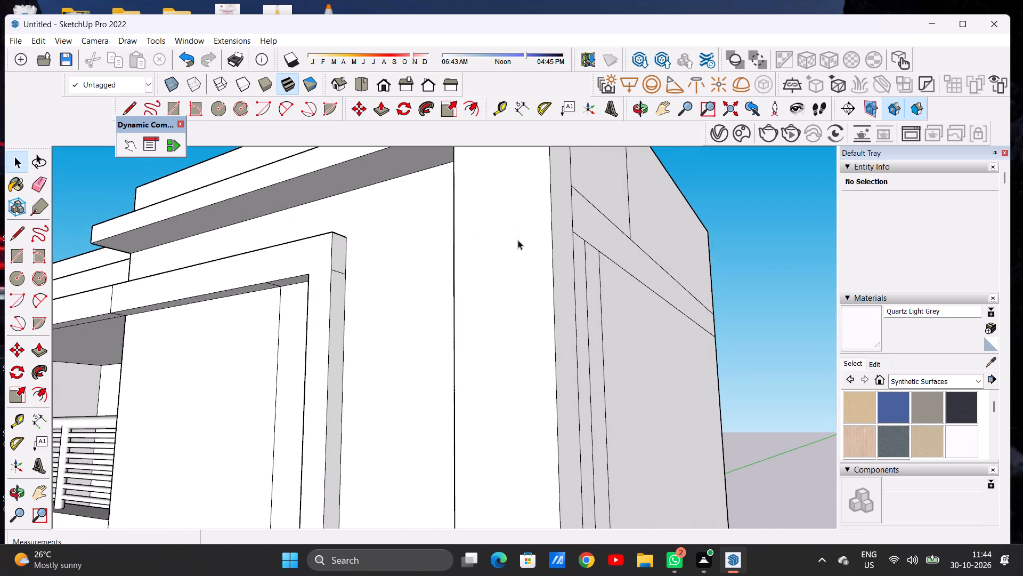
scroll(496, 385, down, 2)
scroll(496, 391, up, 1)
scroll(497, 394, down, 3)
scroll(505, 393, up, 1)
scroll(505, 394, down, 9)
scroll(502, 297, up, 2)
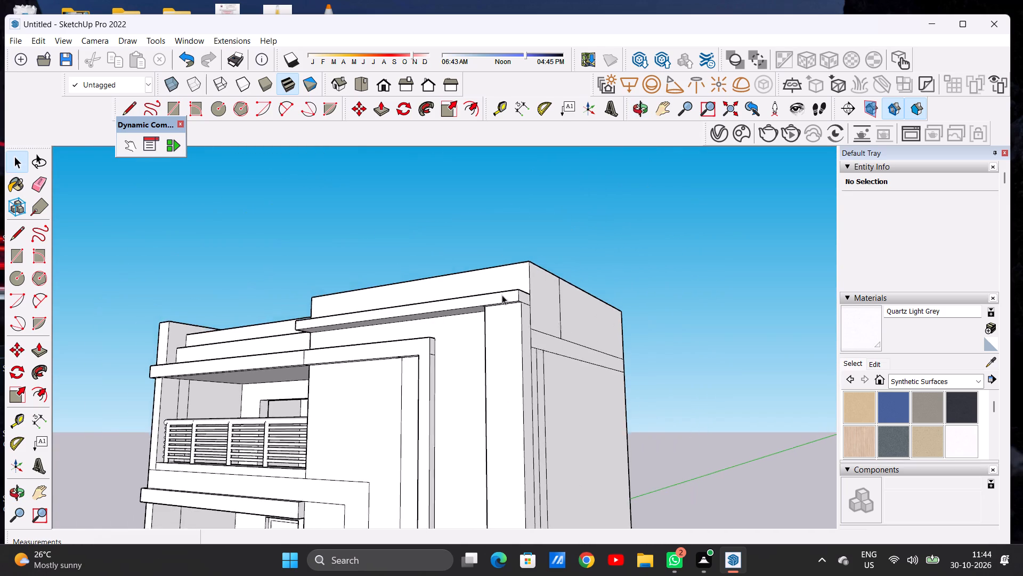
scroll(502, 295, up, 4)
scroll(502, 293, down, 1)
scroll(502, 293, up, 19)
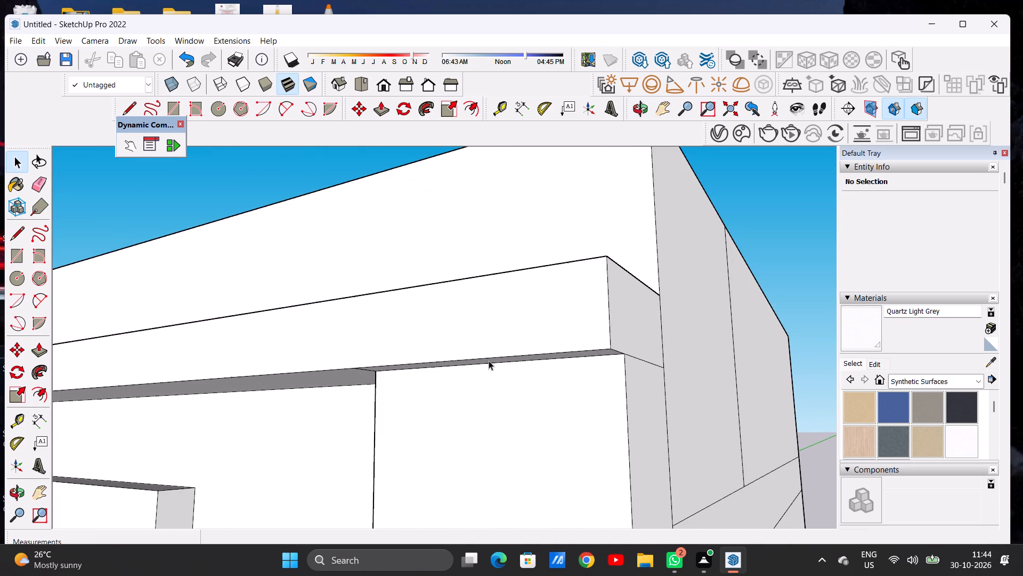
middle_drag(488, 352, 482, 264)
middle_drag(482, 264, 482, 420)
scroll(500, 350, down, 9)
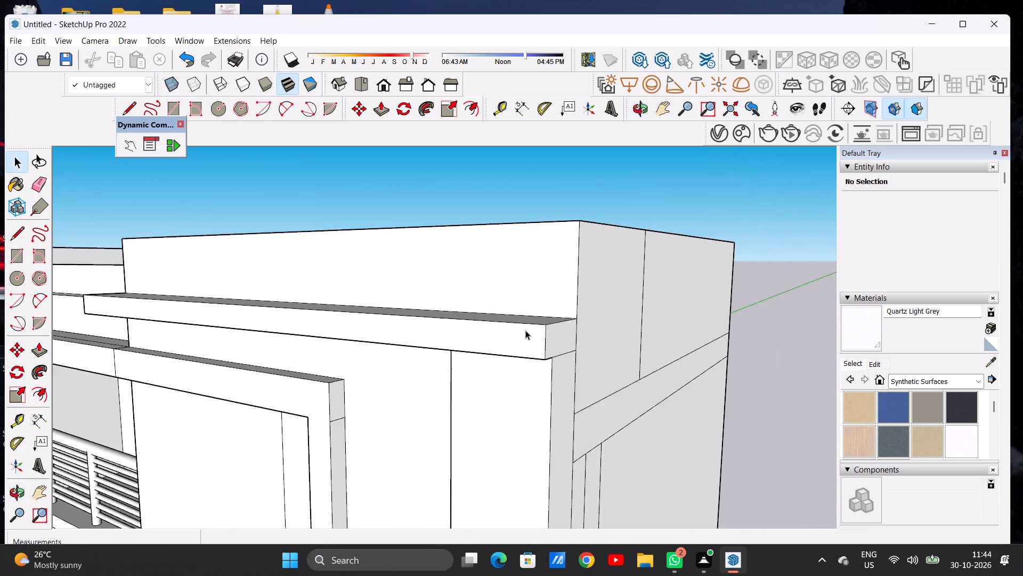
scroll(525, 330, down, 16)
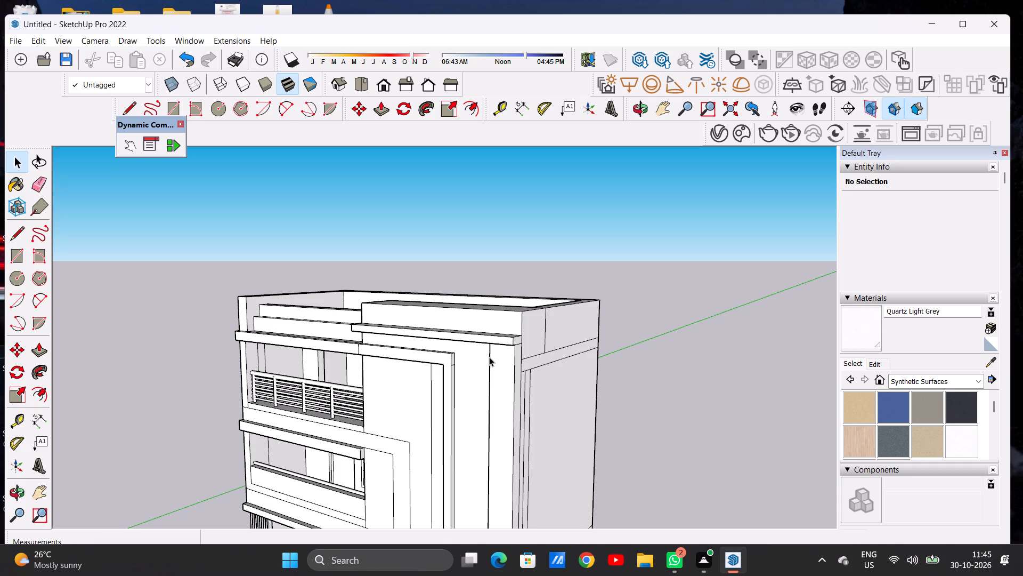
Review the whole house model from the front, the side and above.
scroll(489, 357, down, 15)
middle_drag(478, 365, 535, 363)
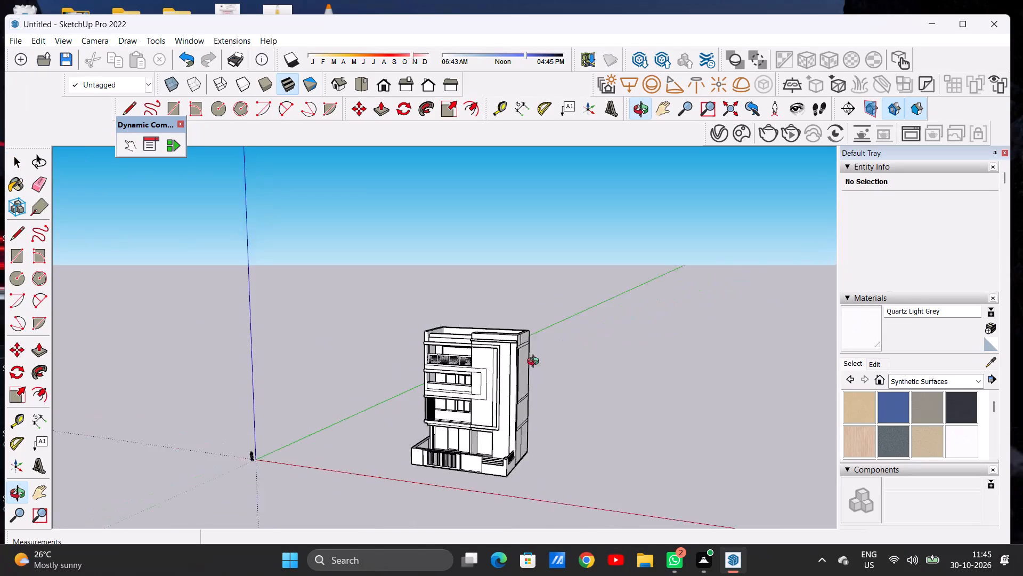
middle_drag(535, 363, 612, 349)
scroll(463, 334, up, 14)
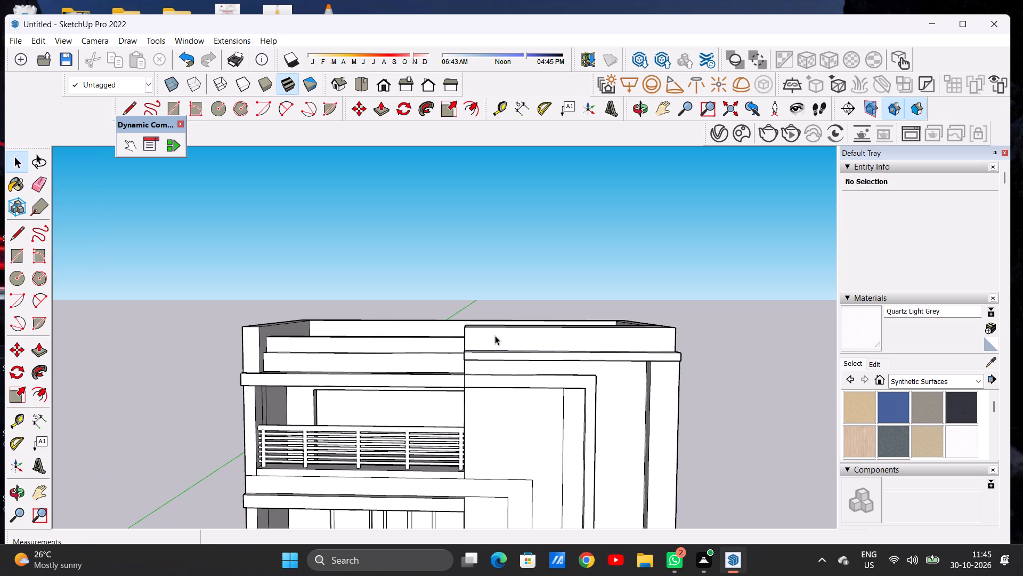
scroll(496, 337, down, 9)
middle_drag(495, 338, 530, 426)
scroll(448, 390, down, 6)
scroll(489, 446, up, 6)
middle_drag(524, 449, 300, 436)
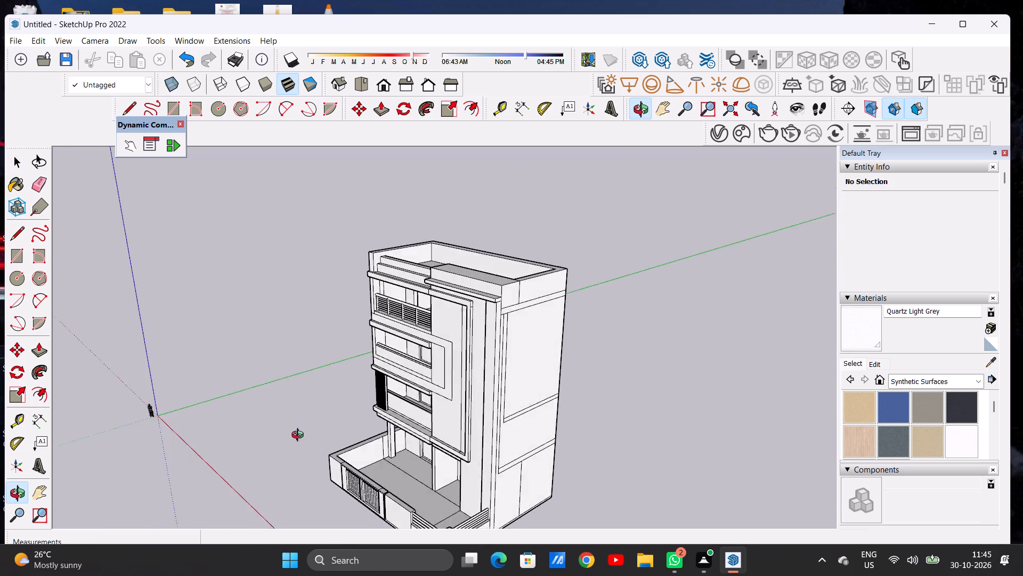
middle_drag(300, 436, 502, 453)
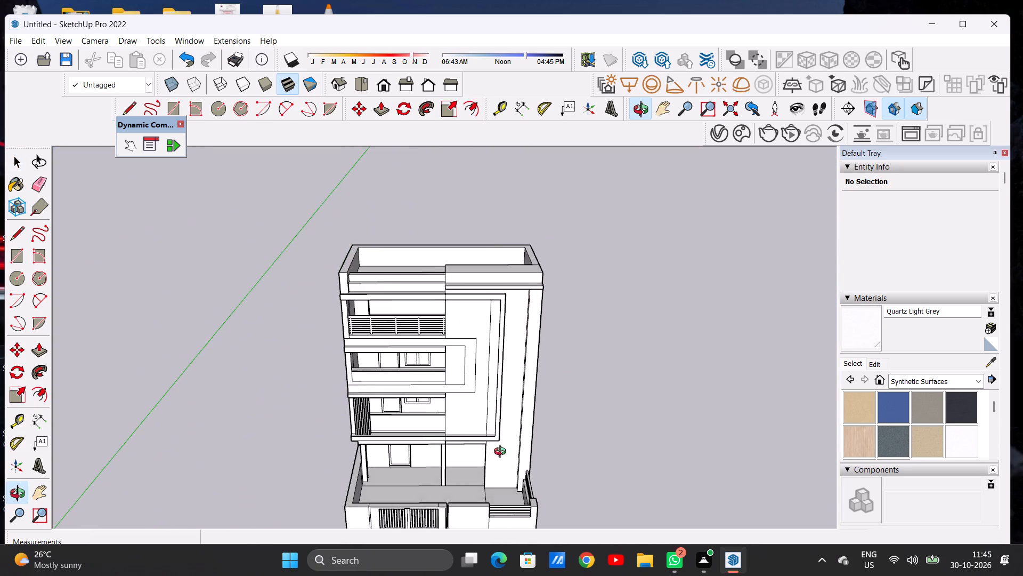
middle_drag(502, 453, 506, 399)
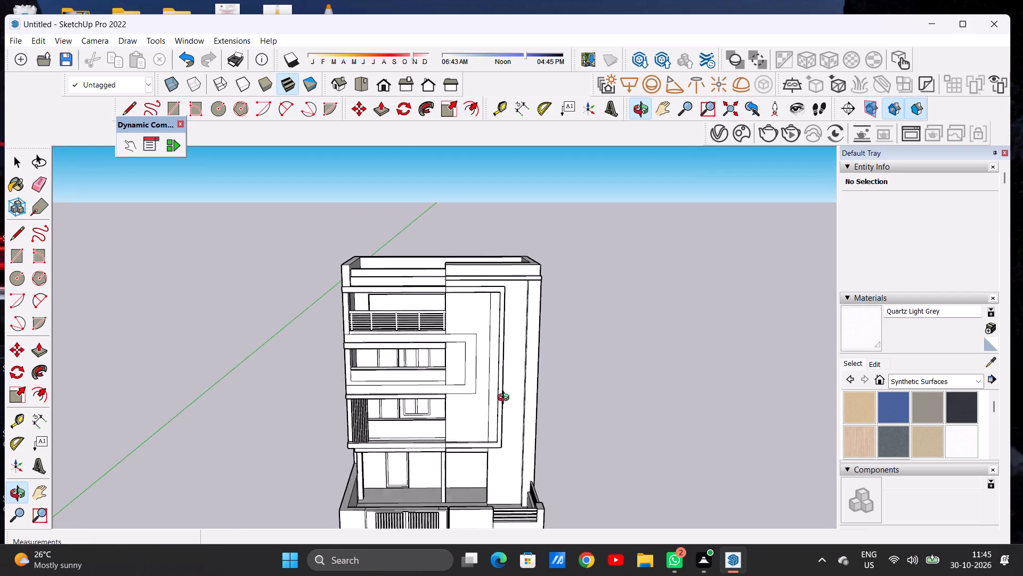
middle_drag(506, 399, 504, 457)
scroll(482, 416, down, 3)
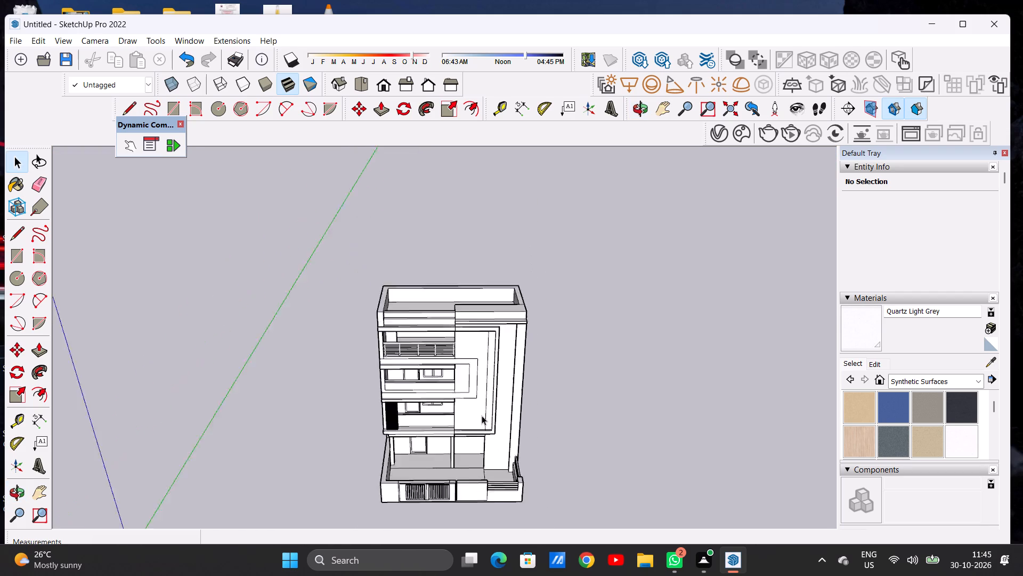
scroll(482, 415, down, 2)
scroll(485, 473, up, 20)
scroll(485, 473, up, 2)
Inspect the compound wall's gate, solid panel and rails along with the ground-floor front.
middle_drag(541, 457, 485, 413)
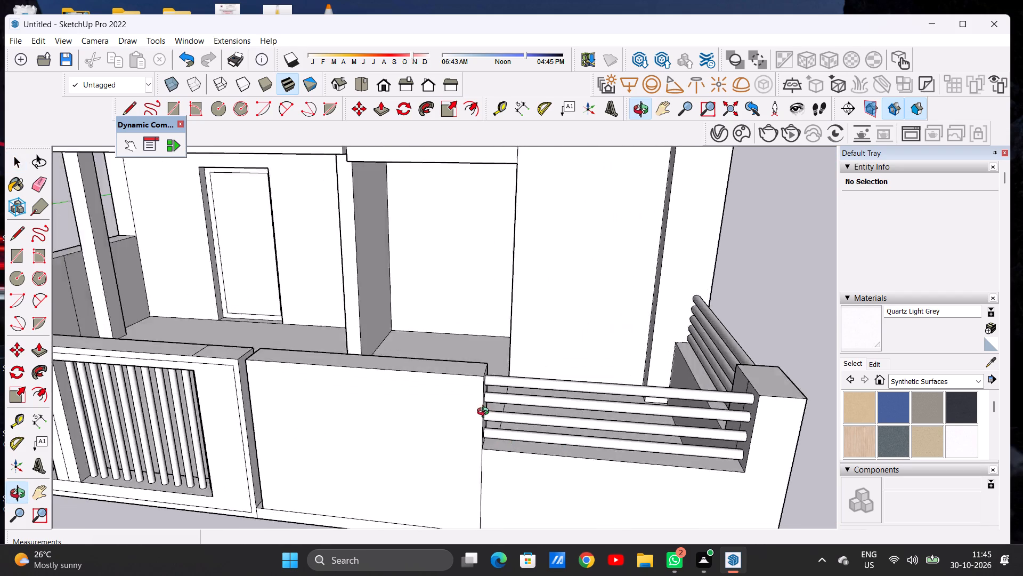
middle_drag(485, 413, 457, 365)
middle_drag(373, 352, 456, 384)
scroll(458, 411, down, 6)
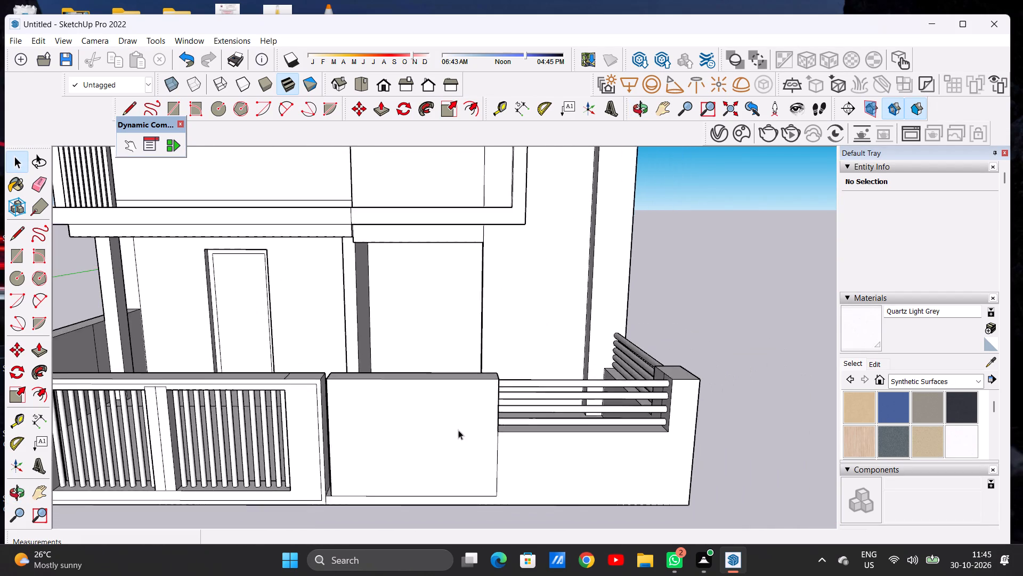
scroll(458, 430, down, 2)
middle_drag(427, 444, 439, 428)
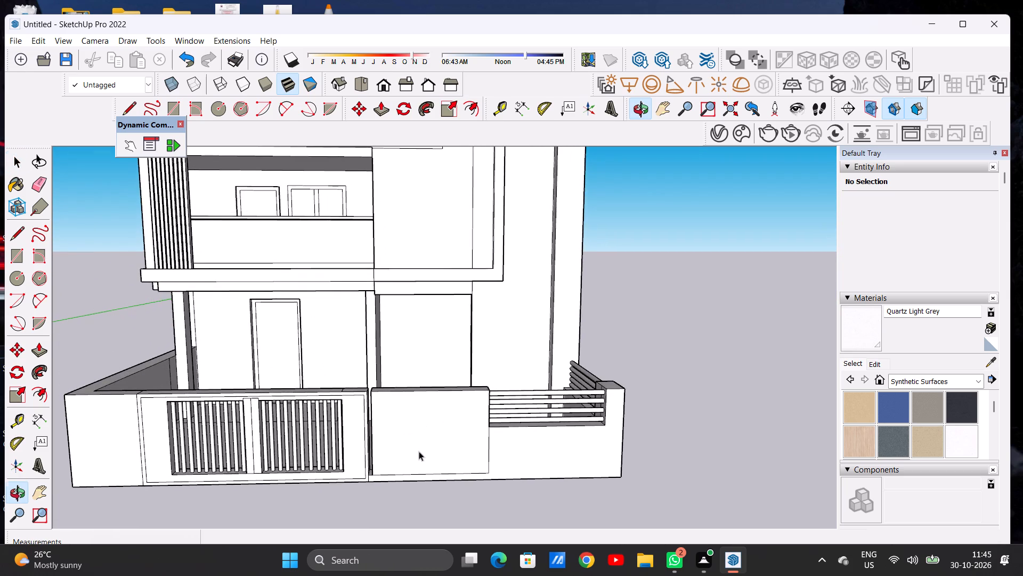
scroll(417, 457, down, 12)
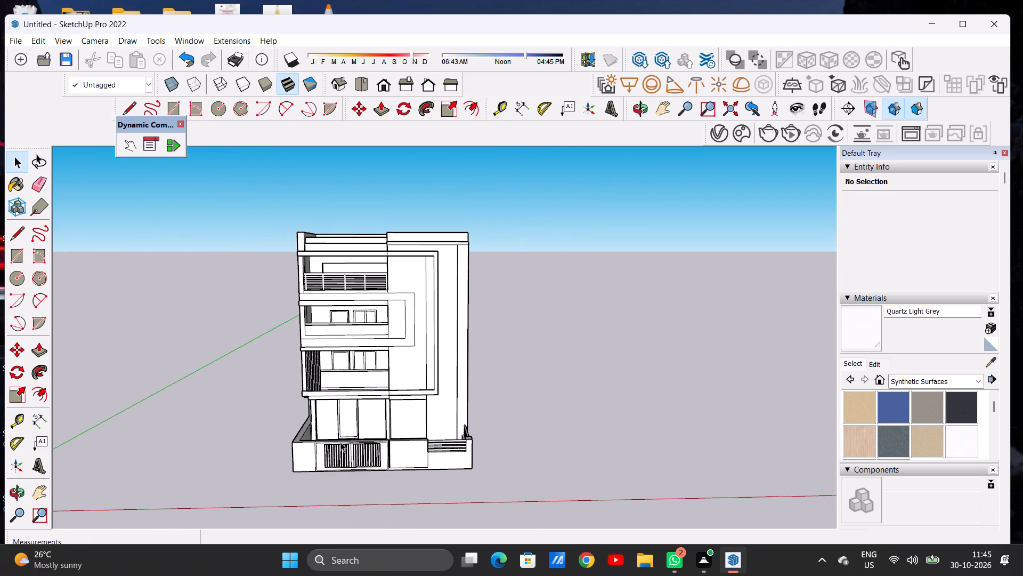
scroll(332, 439, down, 3)
scroll(359, 436, up, 16)
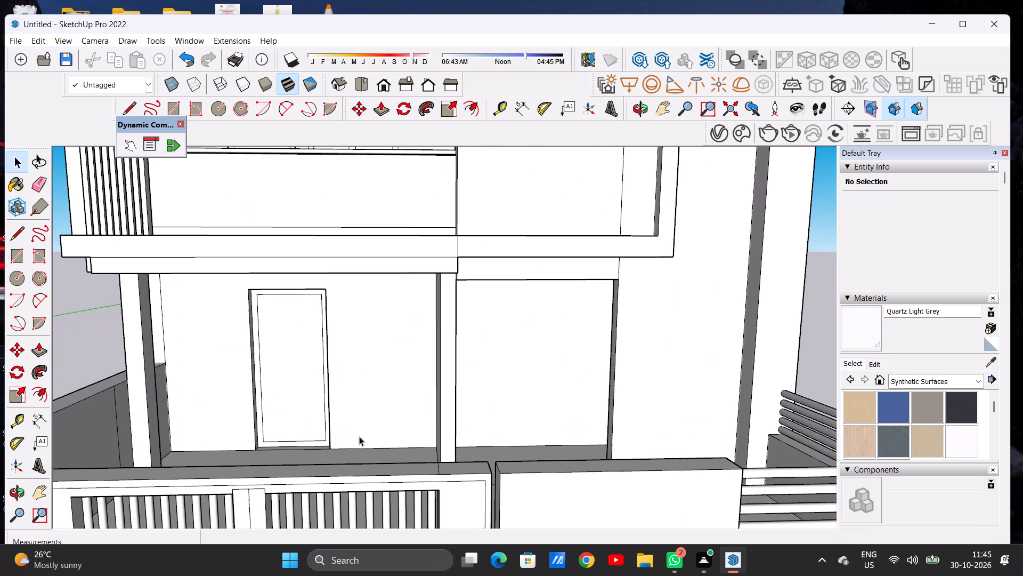
Review the house's whole front elevation, including the balconies, frame bands and compound wall.
scroll(370, 420, down, 6)
middle_drag(368, 434, 431, 412)
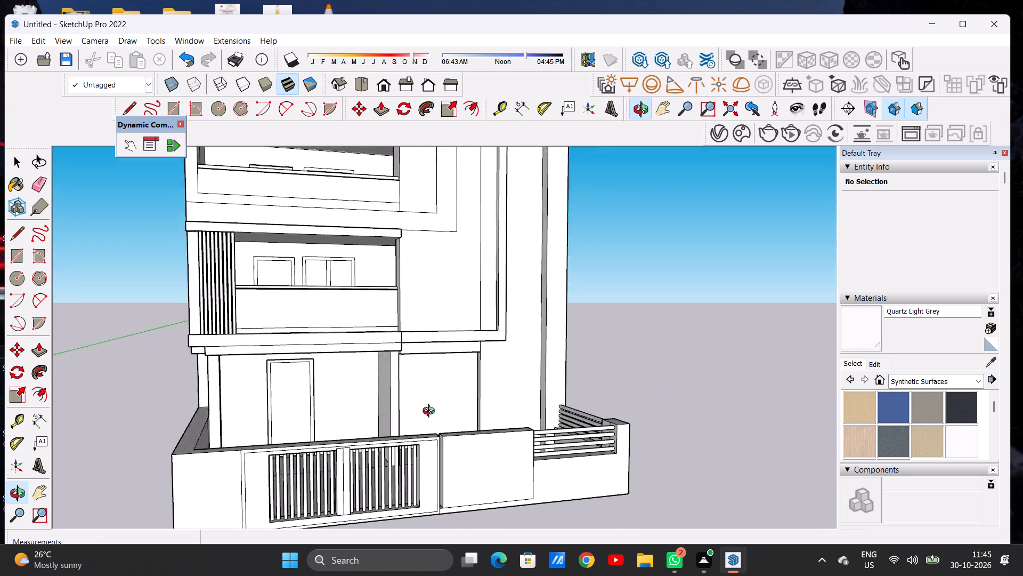
middle_drag(431, 412, 331, 458)
scroll(374, 457, down, 11)
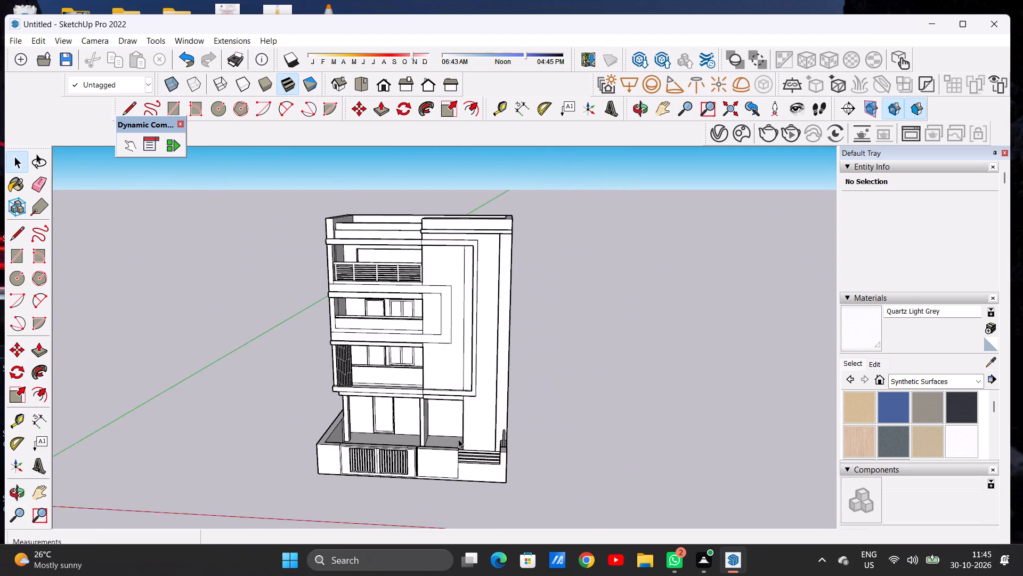
scroll(458, 439, down, 2)
middle_drag(423, 451, 442, 414)
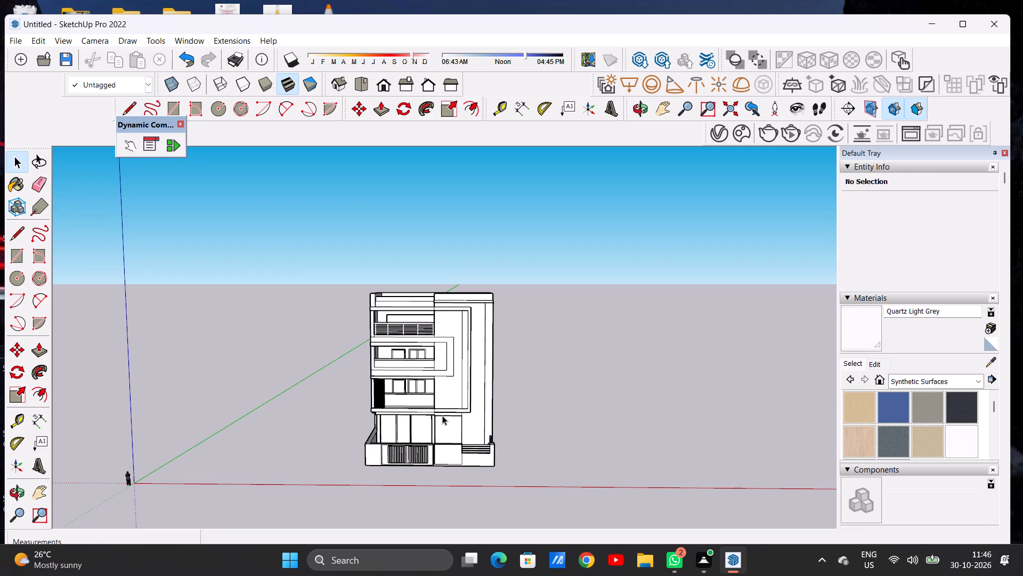
scroll(453, 409, down, 7)
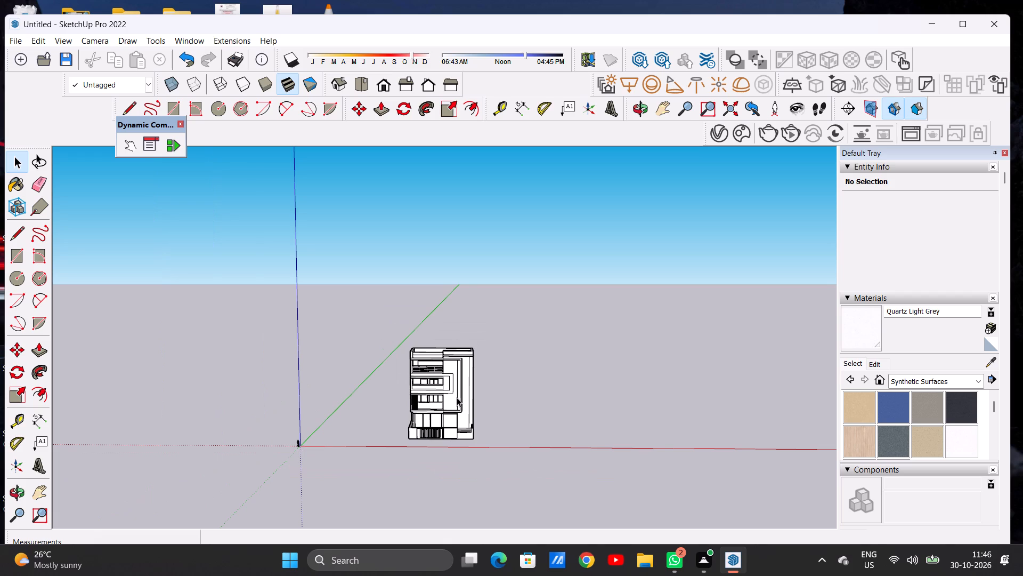
scroll(436, 398, down, 4)
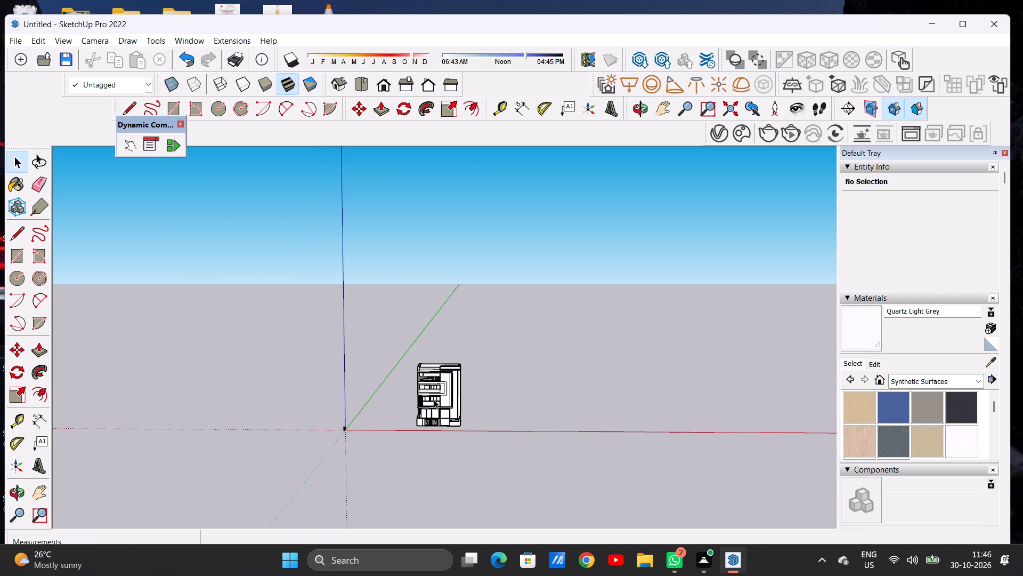
scroll(434, 399, up, 15)
scroll(438, 470, down, 1)
scroll(438, 470, up, 9)
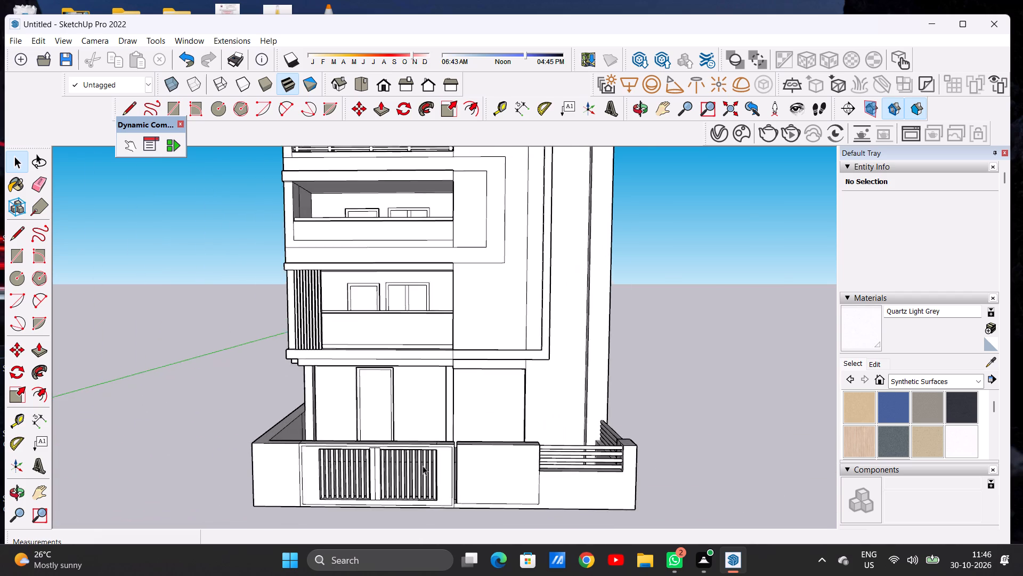
scroll(423, 466, up, 6)
scroll(464, 453, down, 13)
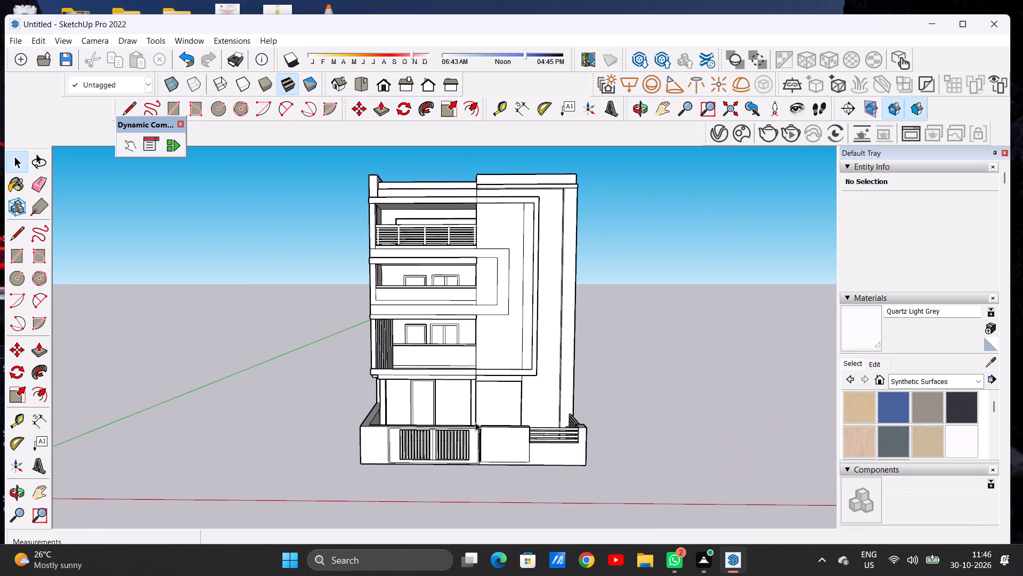
scroll(475, 422, down, 5)
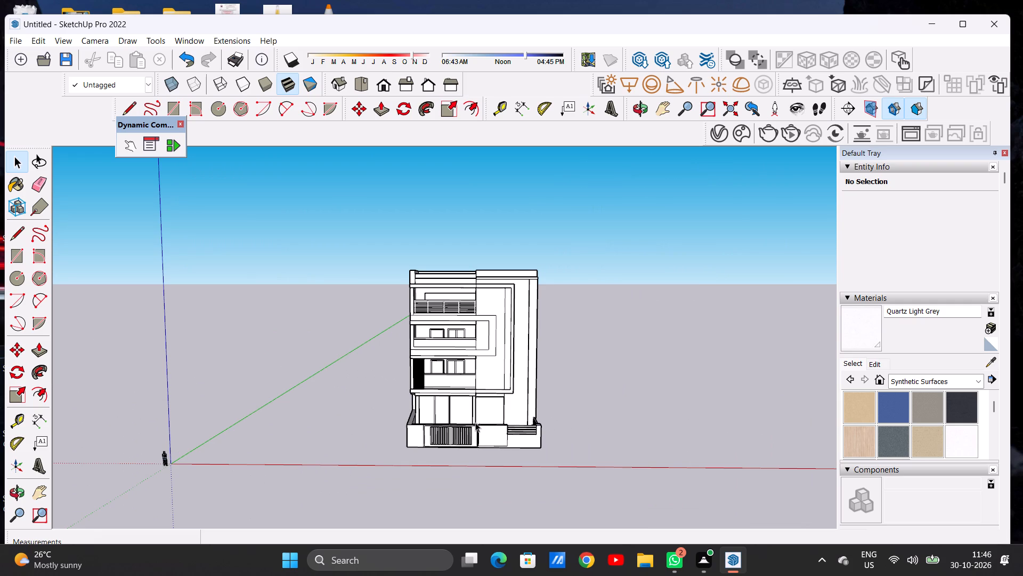
scroll(469, 421, down, 9)
scroll(477, 430, up, 8)
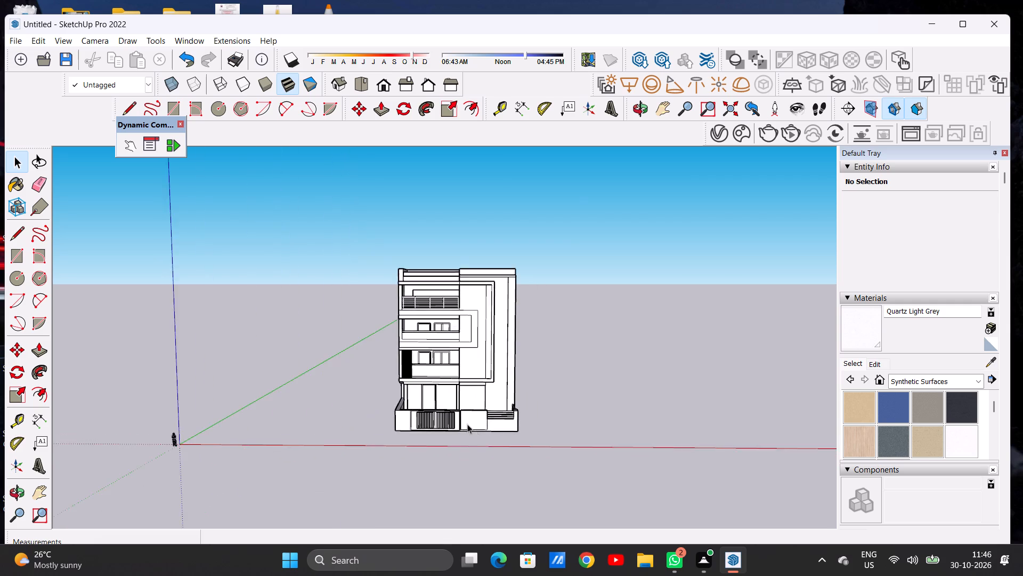
Inspect the compound wall's gate and the front yard behind it, including the porch columns and ground-floor door.
scroll(464, 422, up, 15)
middle_drag(483, 400, 484, 473)
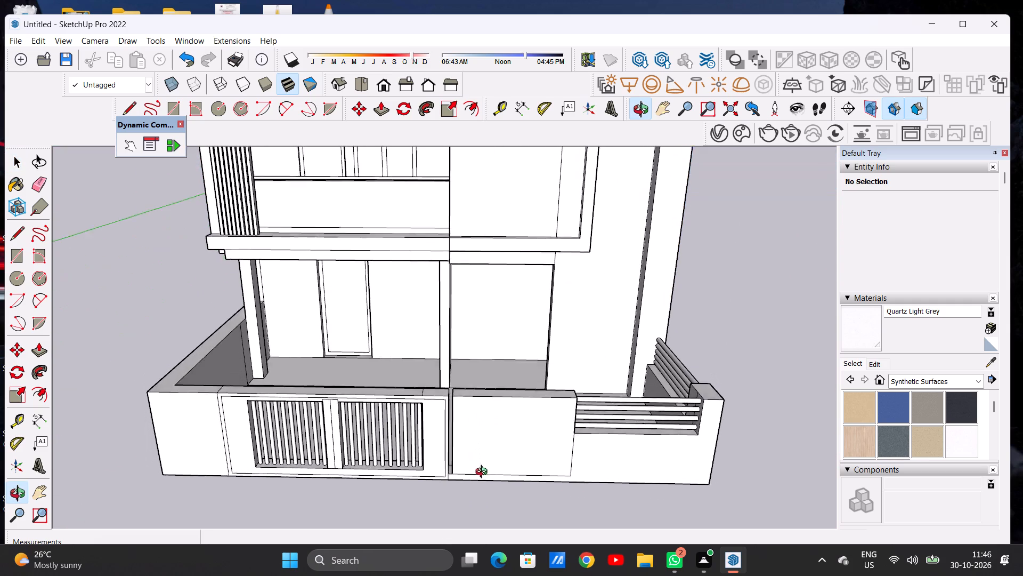
middle_drag(484, 473, 496, 482)
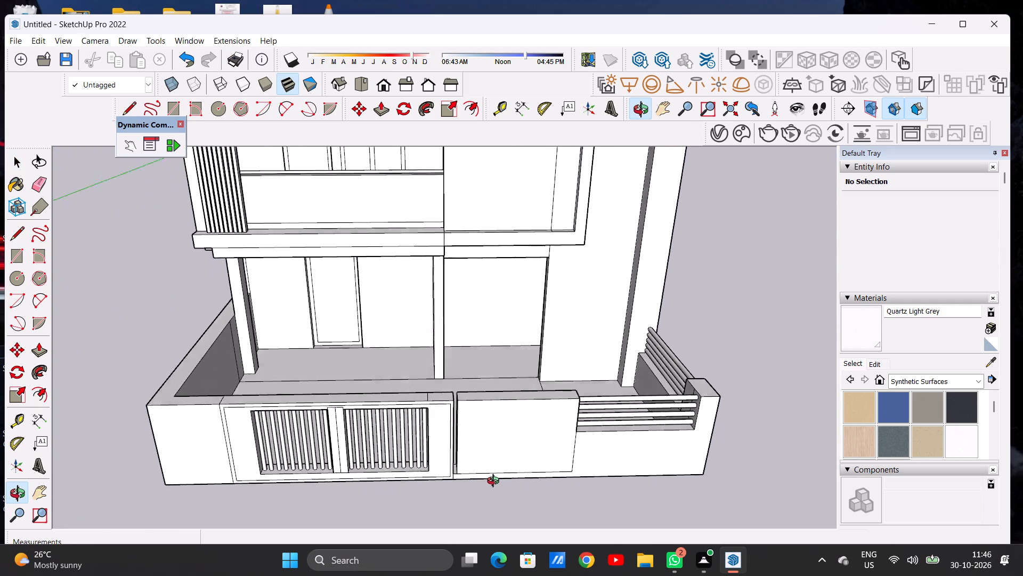
middle_drag(496, 482, 490, 470)
scroll(495, 460, down, 9)
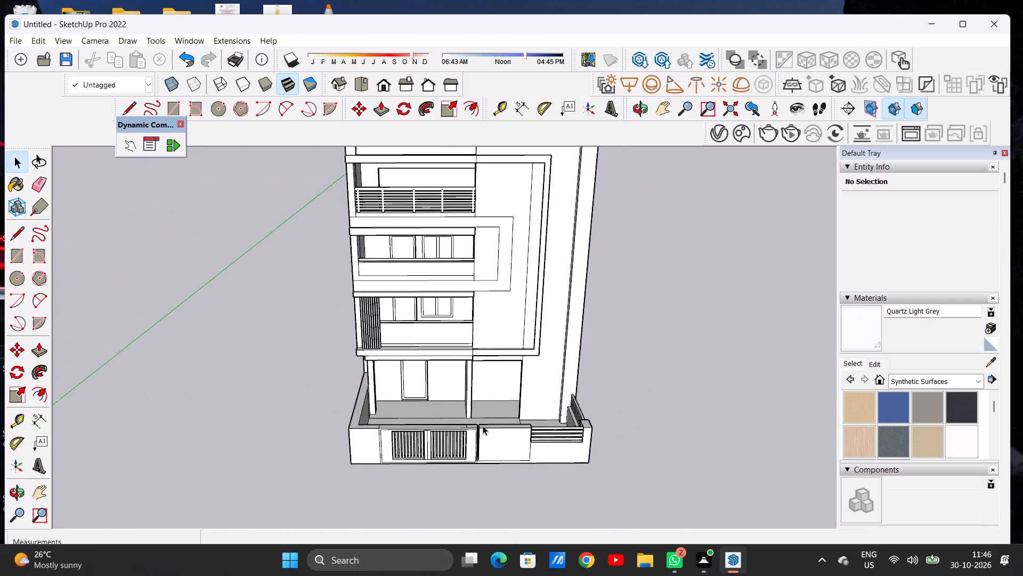
scroll(483, 426, down, 1)
middle_drag(466, 429, 334, 435)
scroll(403, 410, up, 13)
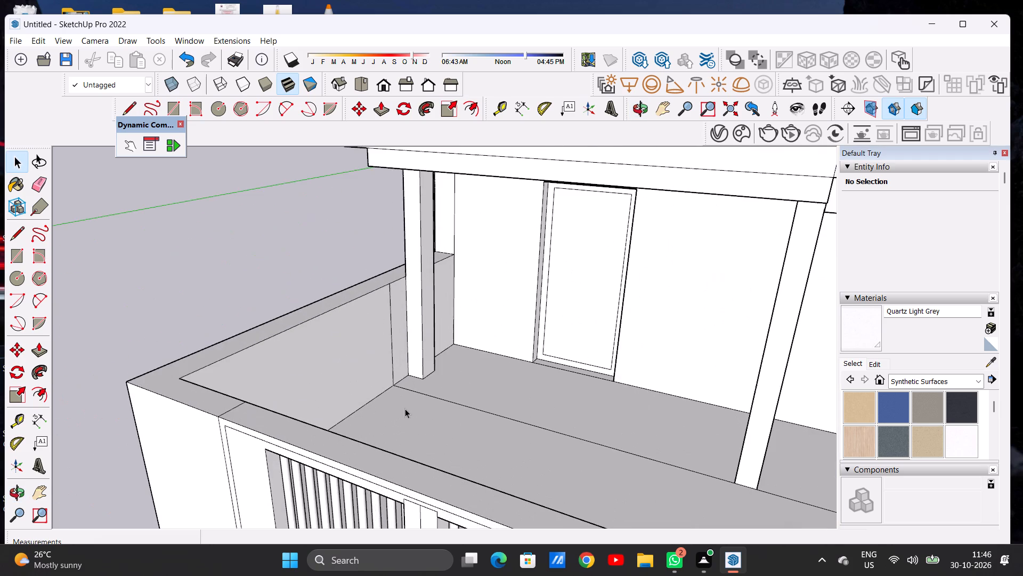
middle_drag(478, 395, 402, 401)
middle_drag(394, 401, 388, 402)
middle_drag(377, 404, 353, 407)
middle_drag(349, 409, 329, 439)
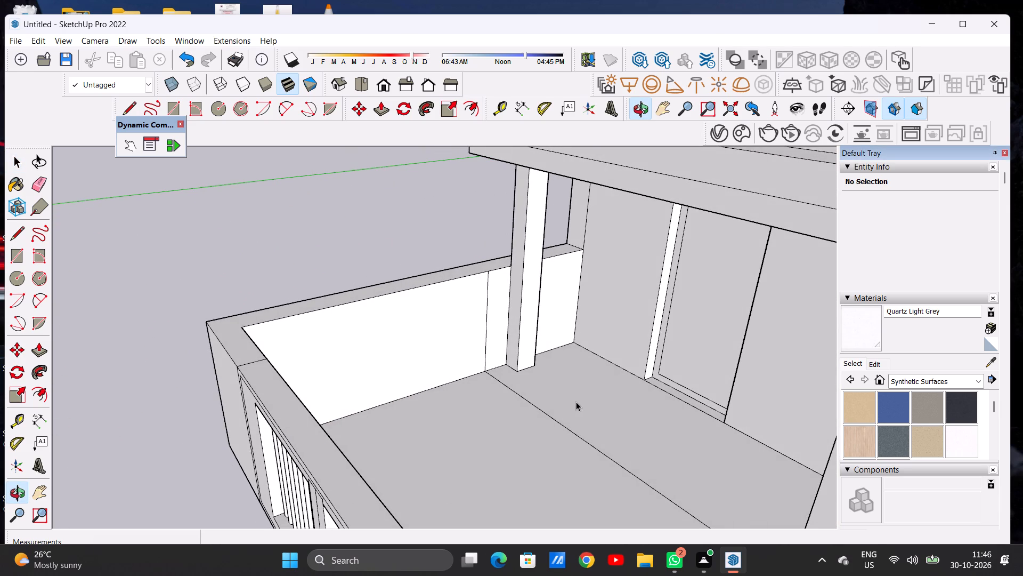
scroll(544, 394, down, 7)
scroll(516, 396, down, 16)
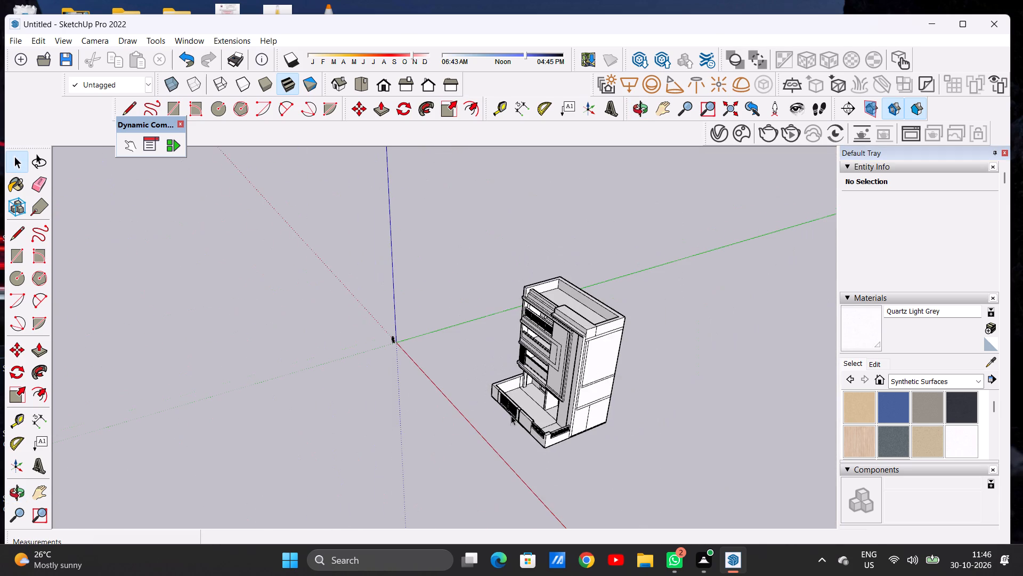
Examine the compound wall's corner pillar and side rails, along with the side and front of the house.
middle_drag(510, 413, 740, 330)
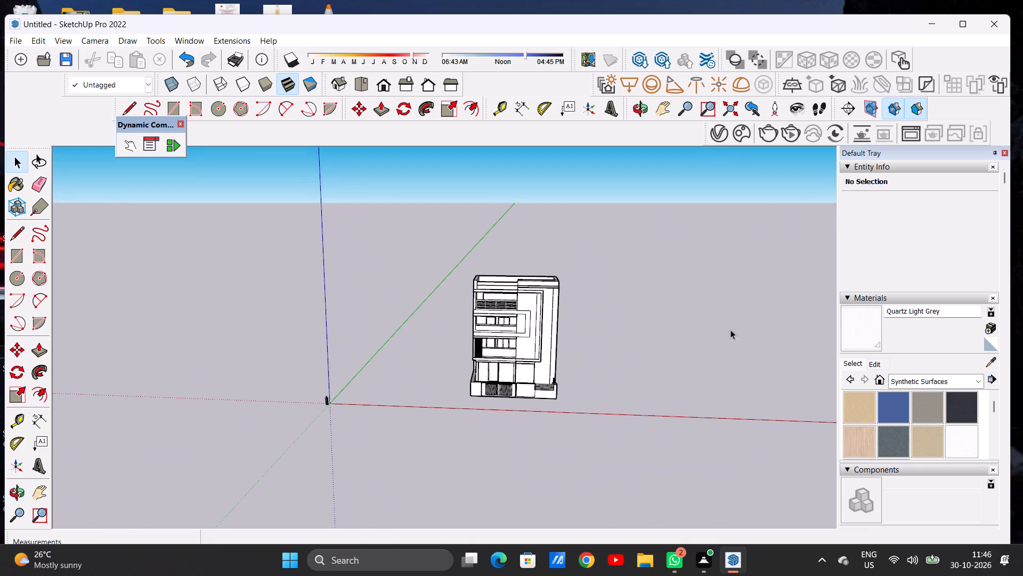
scroll(603, 310, up, 6)
scroll(581, 374, down, 5)
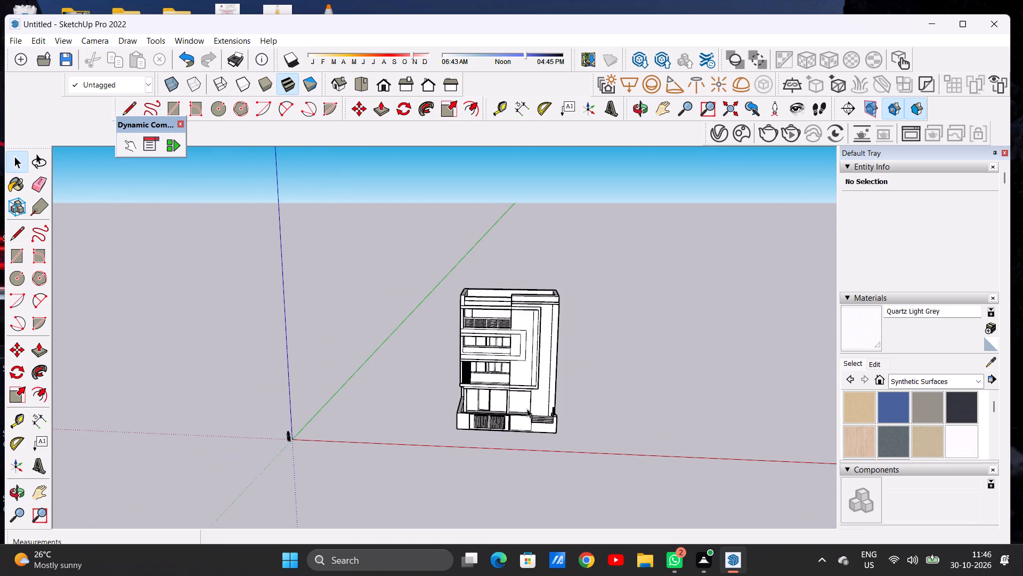
scroll(525, 419, up, 3)
scroll(525, 419, down, 1)
scroll(525, 419, up, 1)
scroll(525, 419, down, 1)
scroll(525, 419, up, 1)
scroll(525, 419, down, 1)
scroll(525, 419, up, 1)
scroll(573, 414, up, 13)
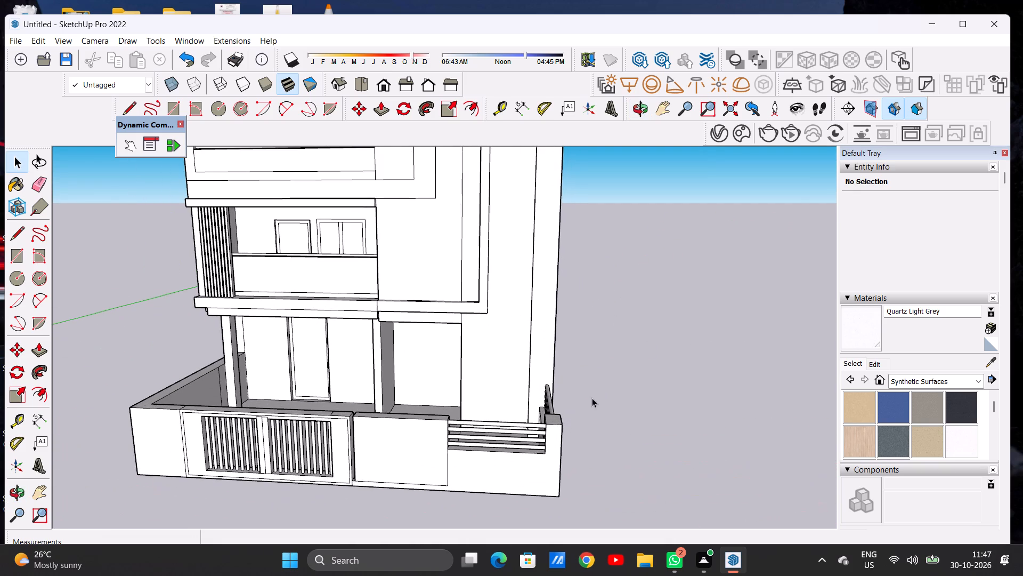
middle_drag(606, 430, 440, 400)
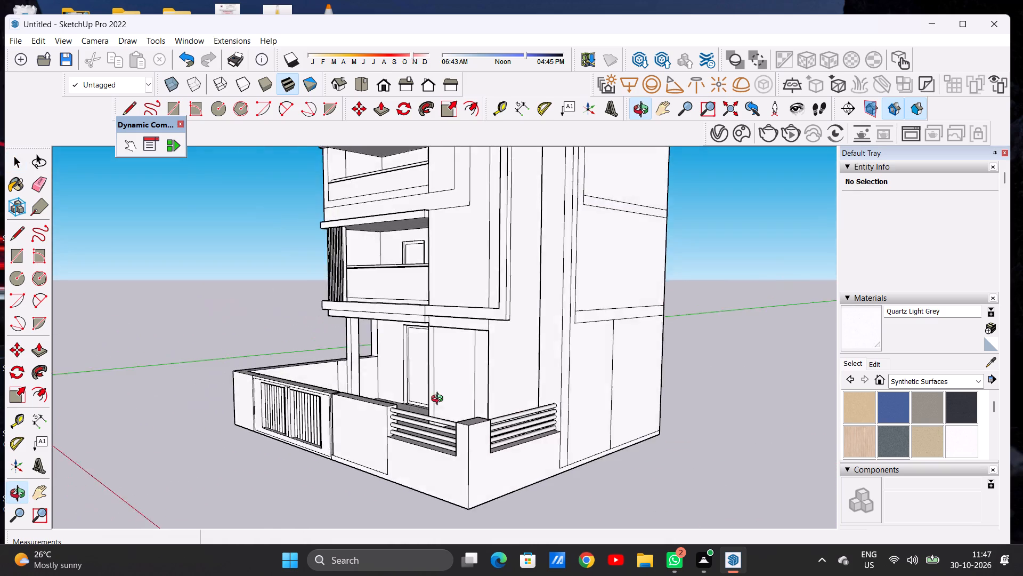
middle_drag(440, 400, 426, 456)
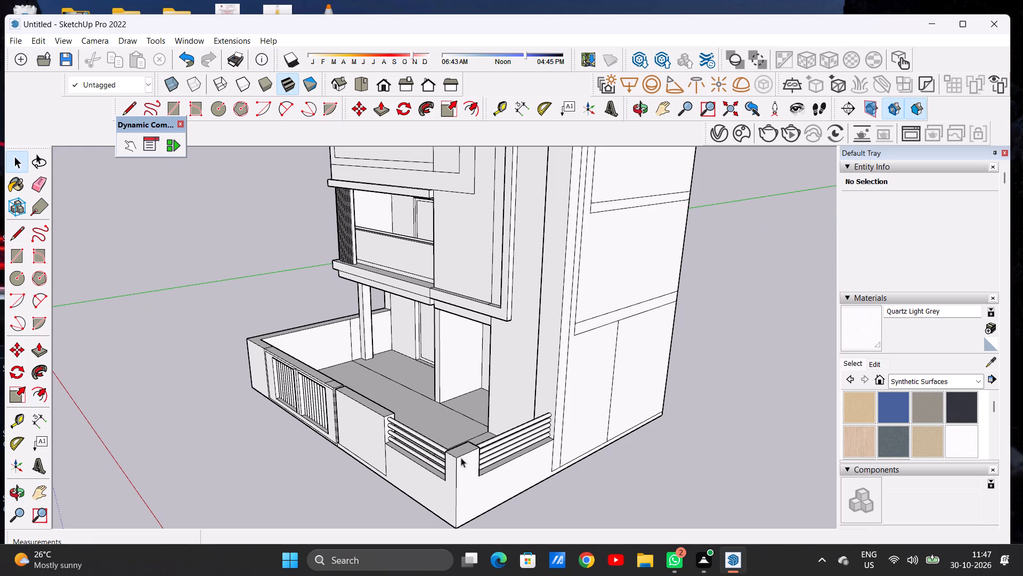
scroll(501, 449, down, 6)
middle_drag(526, 436, 335, 383)
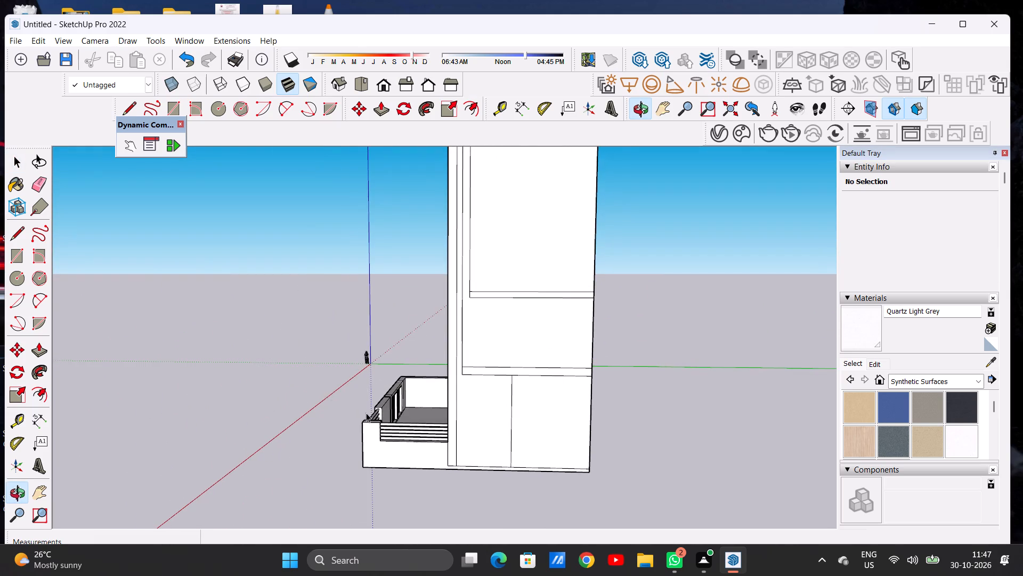
scroll(379, 422, up, 12)
scroll(383, 428, down, 8)
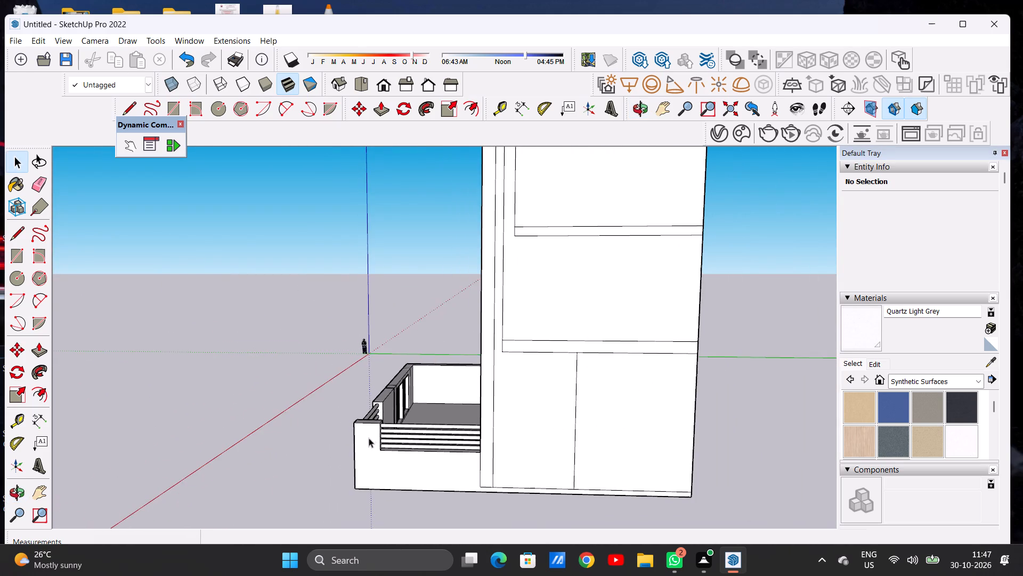
middle_drag(369, 438, 584, 466)
scroll(523, 477, down, 9)
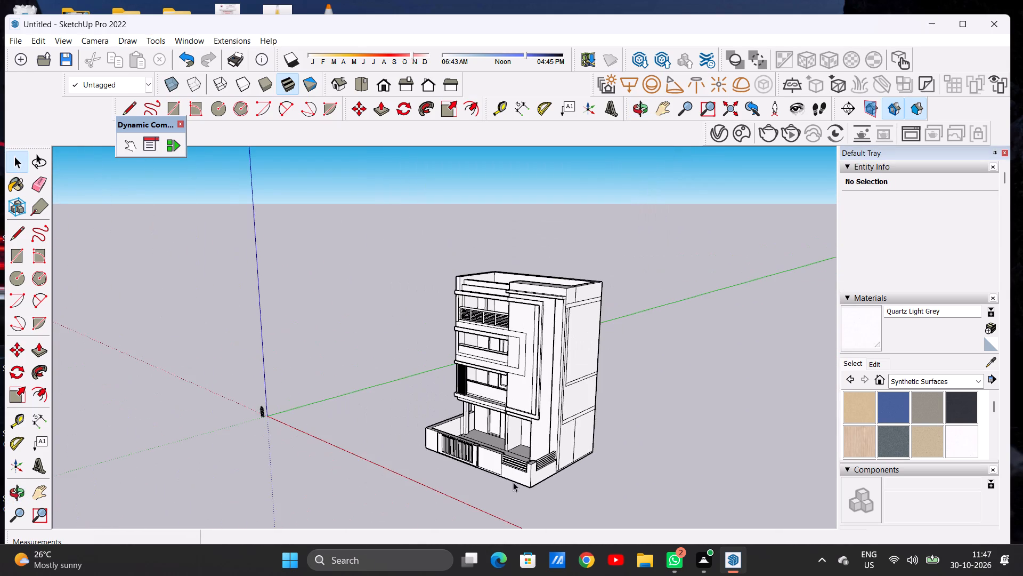
scroll(513, 482, down, 1)
middle_drag(494, 477, 656, 402)
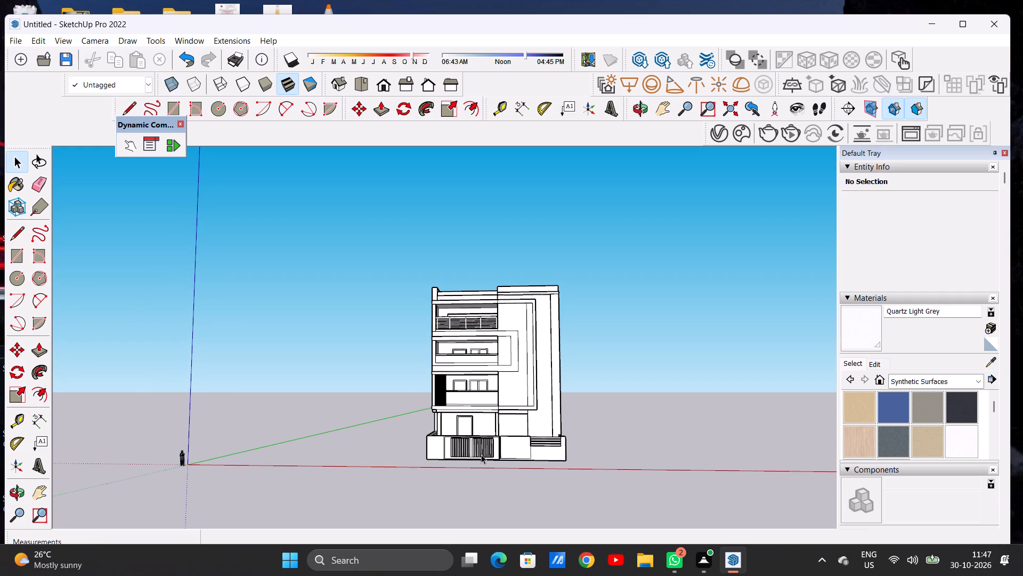
scroll(482, 438, down, 5)
middle_drag(478, 464, 478, 494)
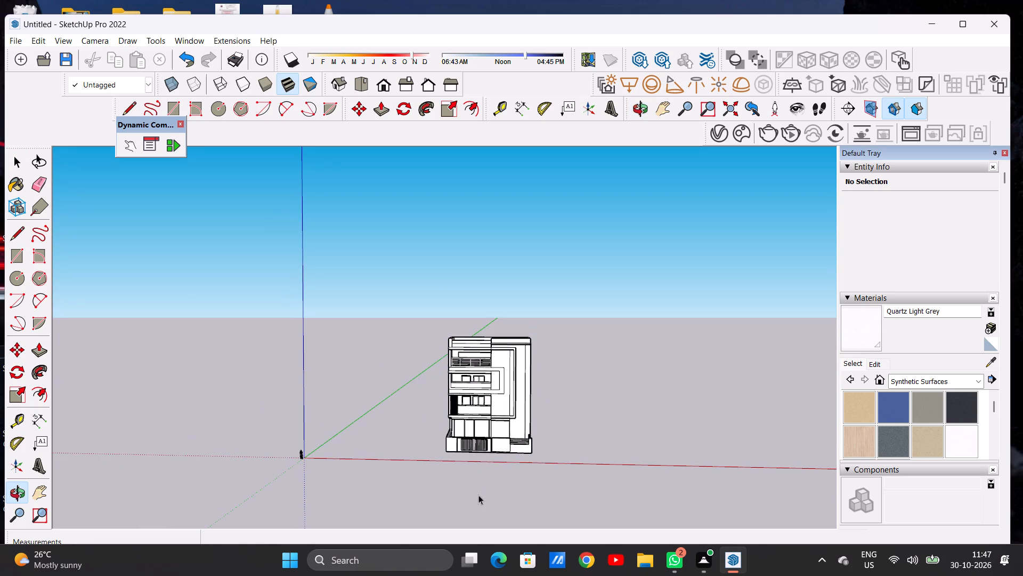
Examine the stepped front roof parapet above the top balcony, close up and from above.
scroll(474, 334, up, 15)
scroll(483, 334, down, 1)
scroll(483, 334, up, 1)
scroll(483, 334, down, 1)
scroll(483, 334, up, 3)
scroll(456, 338, down, 1)
scroll(456, 338, up, 2)
scroll(456, 338, down, 1)
scroll(456, 338, up, 4)
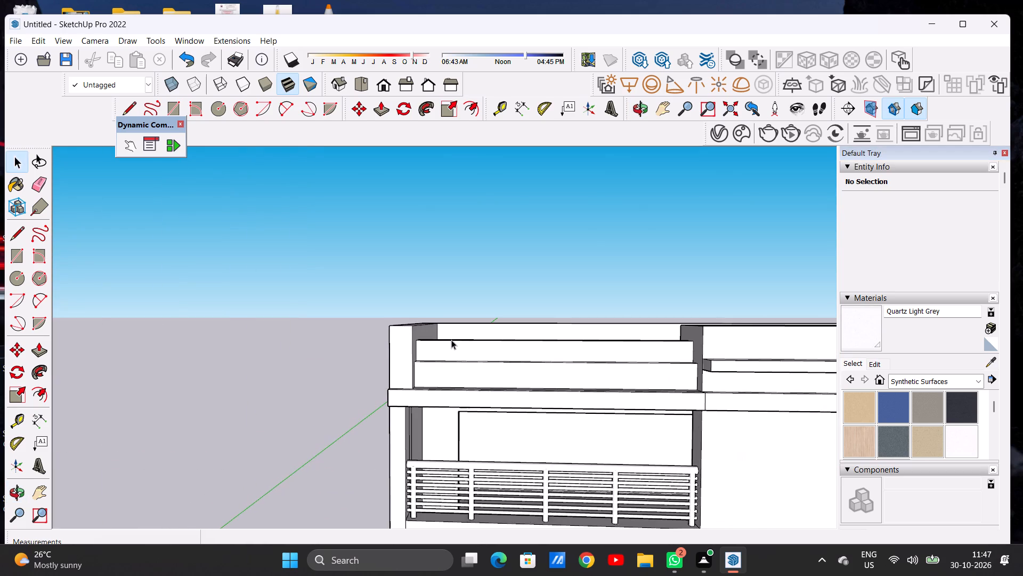
middle_drag(443, 340, 392, 444)
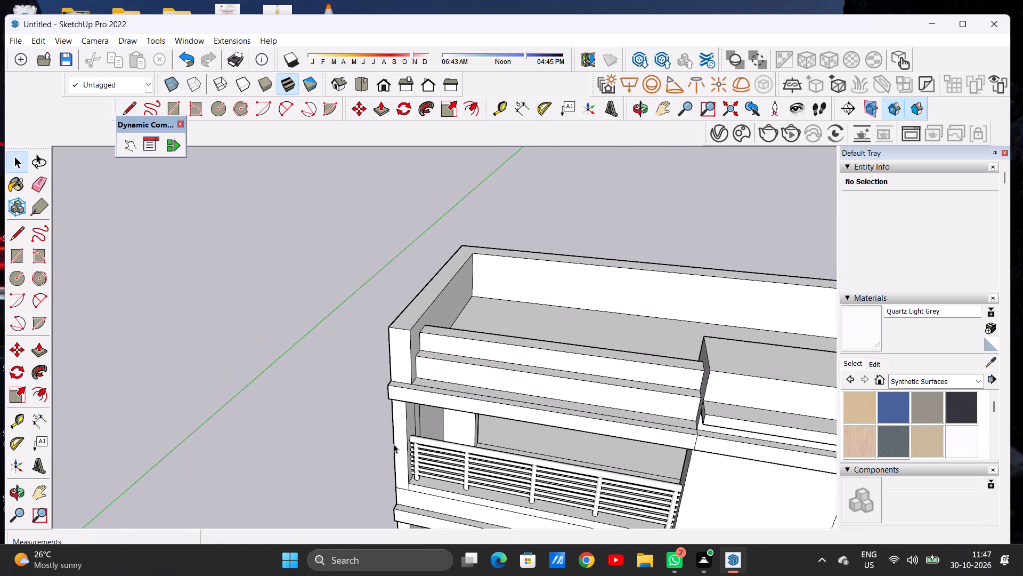
scroll(416, 391, down, 3)
middle_drag(411, 392, 467, 353)
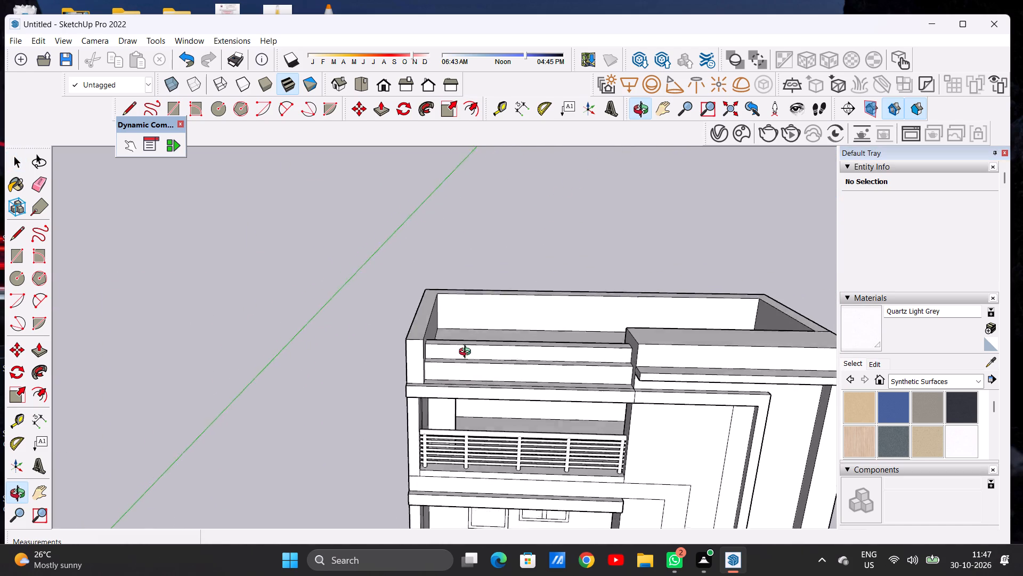
middle_drag(467, 353, 467, 344)
scroll(466, 335, up, 8)
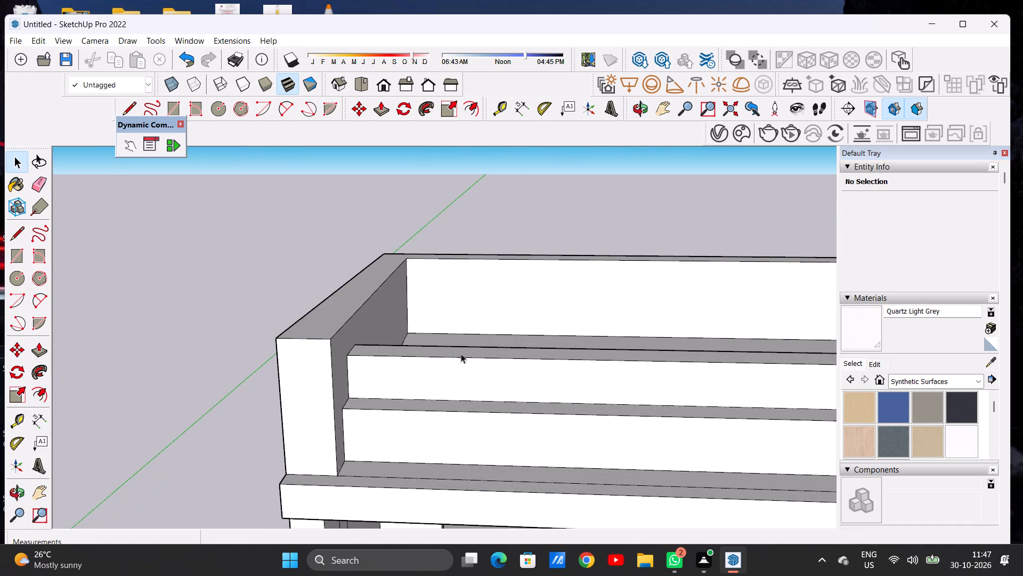
scroll(460, 357, down, 7)
middle_drag(467, 363, 375, 423)
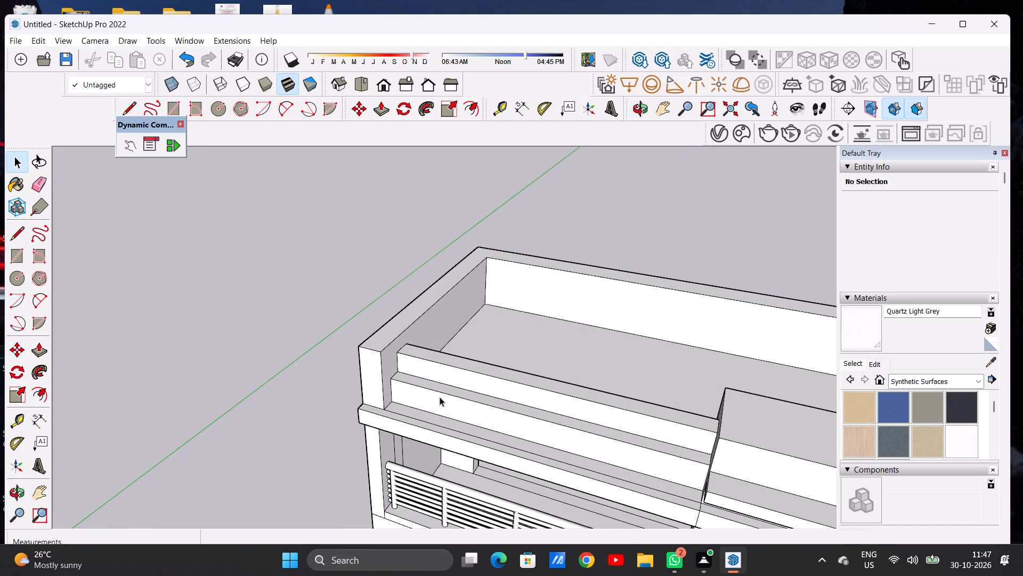
middle_drag(440, 396, 458, 348)
scroll(506, 392, up, 2)
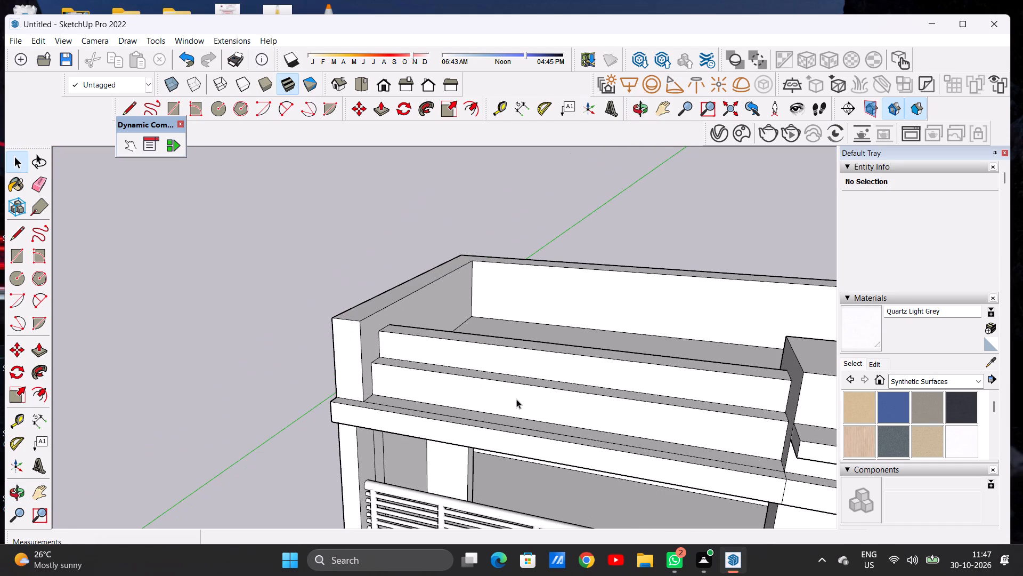
Push the top of the front parapet's lower step down by about 9 1/8".
key(p)
scroll(598, 382, up, 6)
middle_drag(596, 399, 596, 437)
click(576, 425)
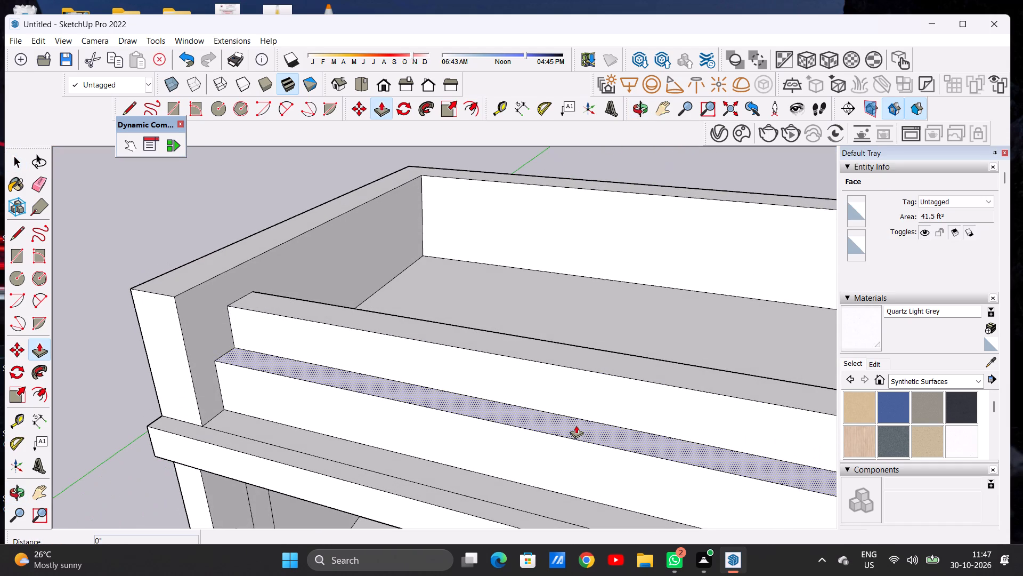
click(571, 441)
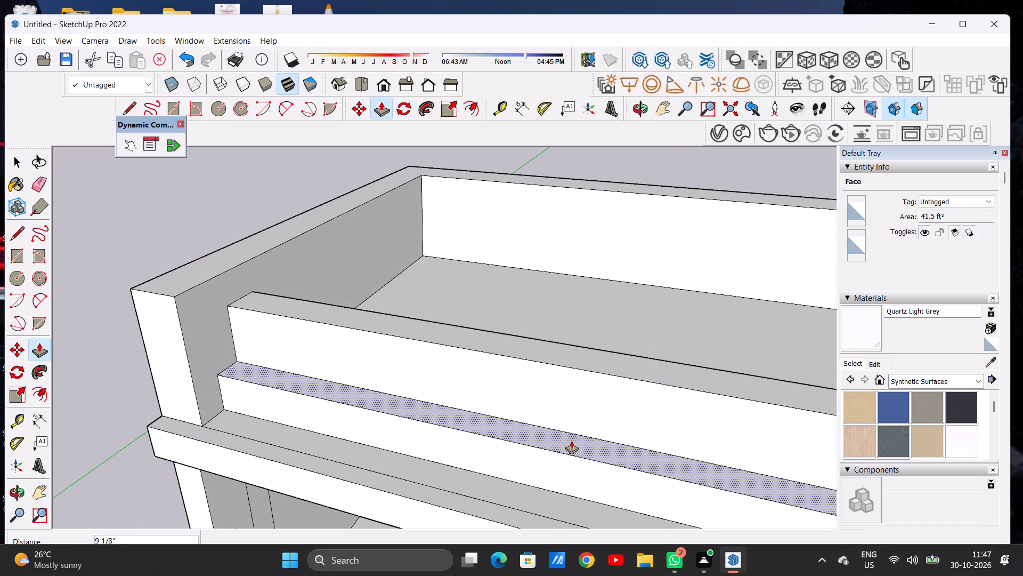
key(space)
Draw a line about 29' 1 15/16" long across the front face of the parapet's upper step, splitting it lengthwise.
text(L)
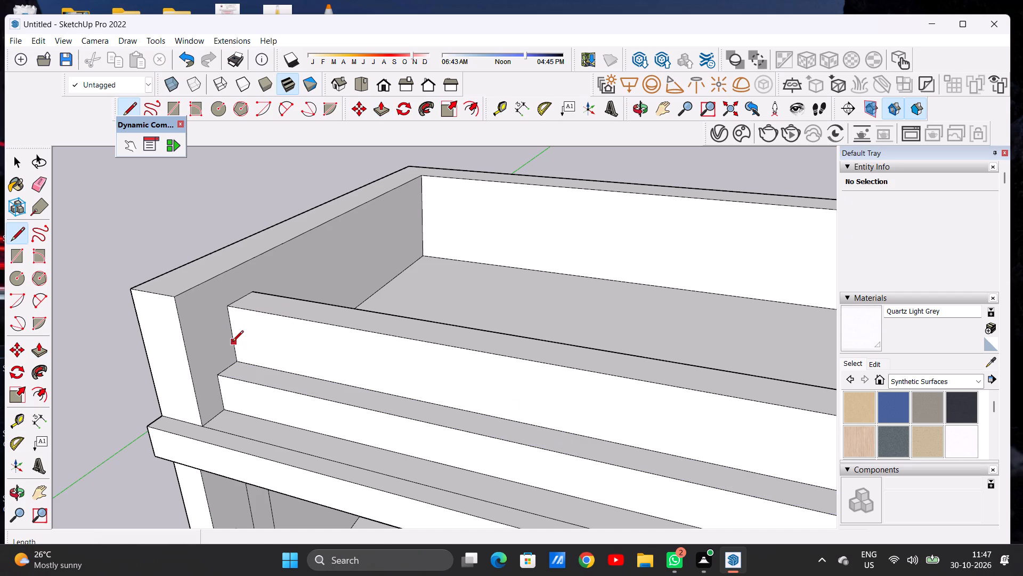
click(232, 342)
scroll(380, 370, down, 6)
middle_drag(507, 386, 533, 380)
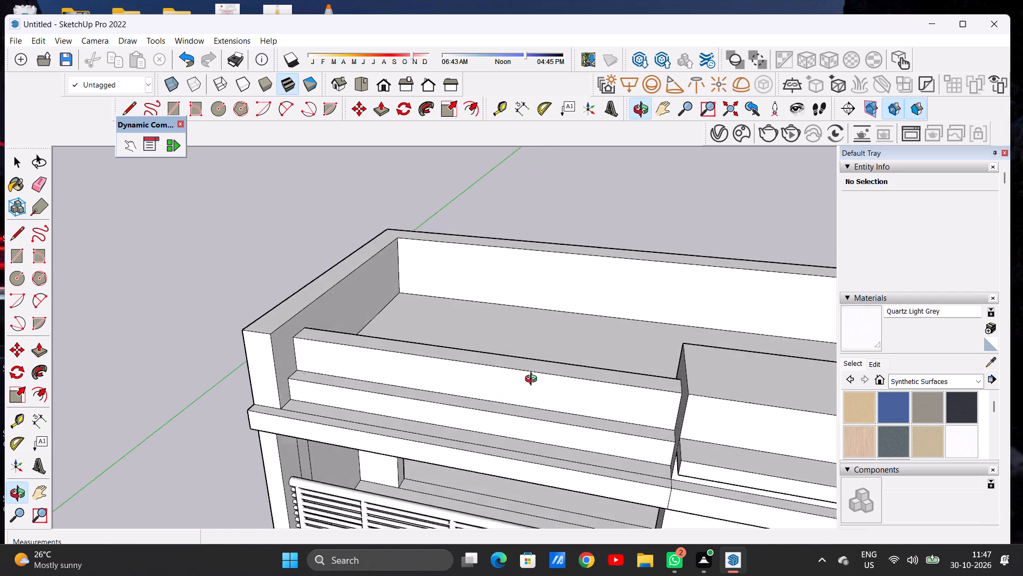
middle_drag(533, 380, 589, 375)
scroll(685, 373, up, 4)
click(698, 383)
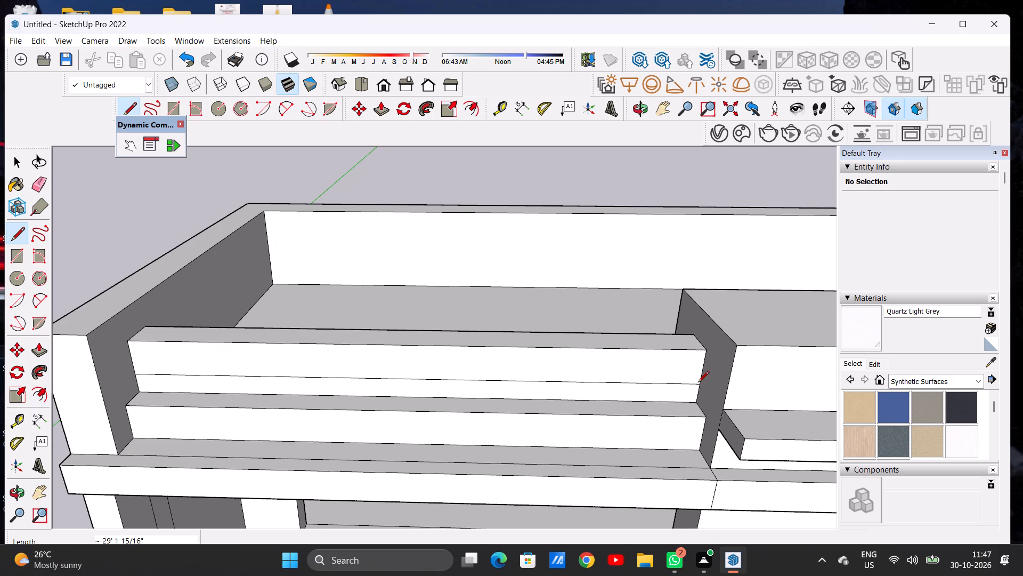
key(space)
Pull the upper band of the parapet's upper step forward about 2' 11 1/4", flush with the end pillar's front.
scroll(424, 392, down, 6)
middle_drag(434, 403, 431, 362)
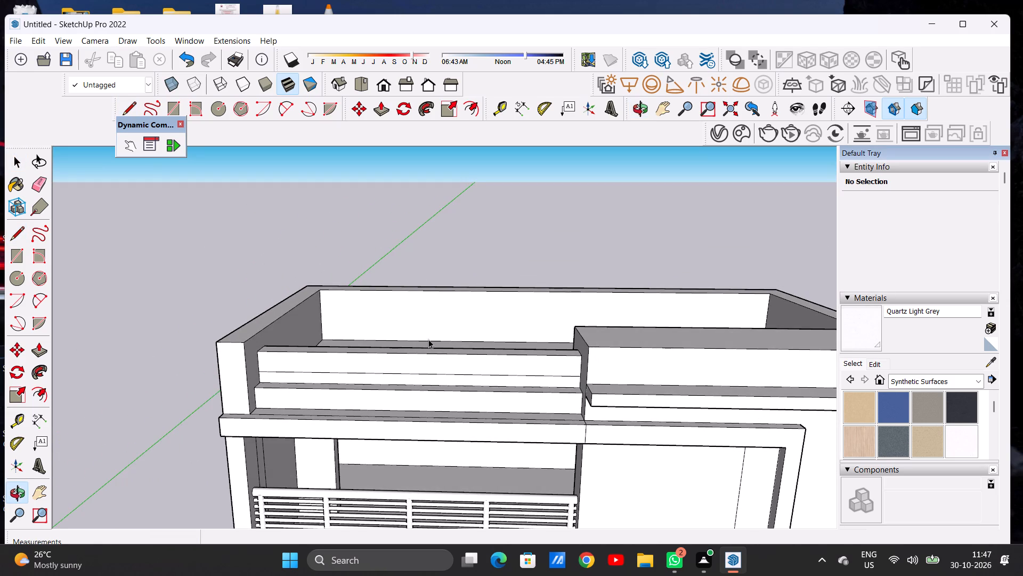
scroll(482, 370, up, 4)
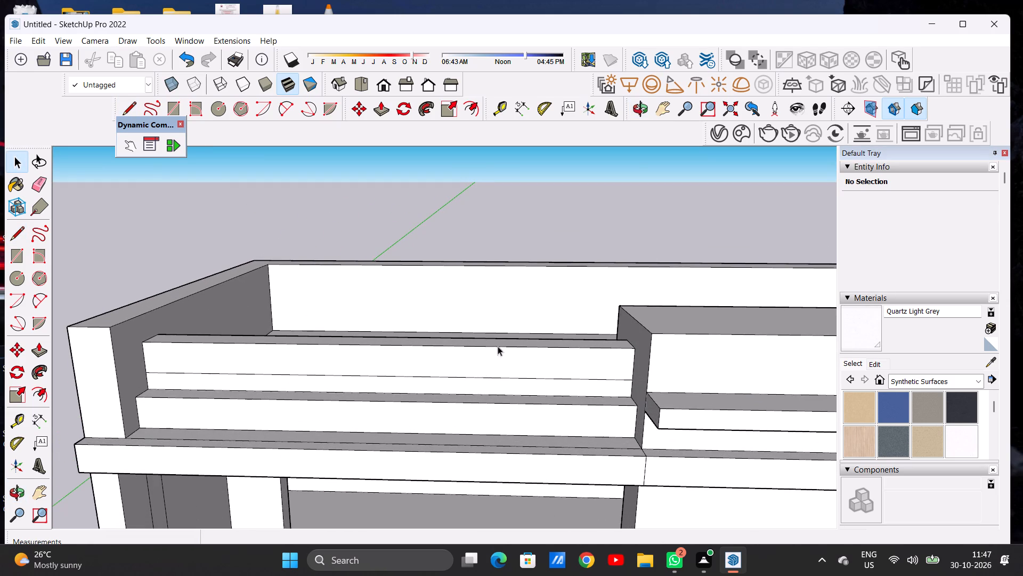
scroll(559, 365, up, 7)
key(p)
scroll(462, 371, down, 4)
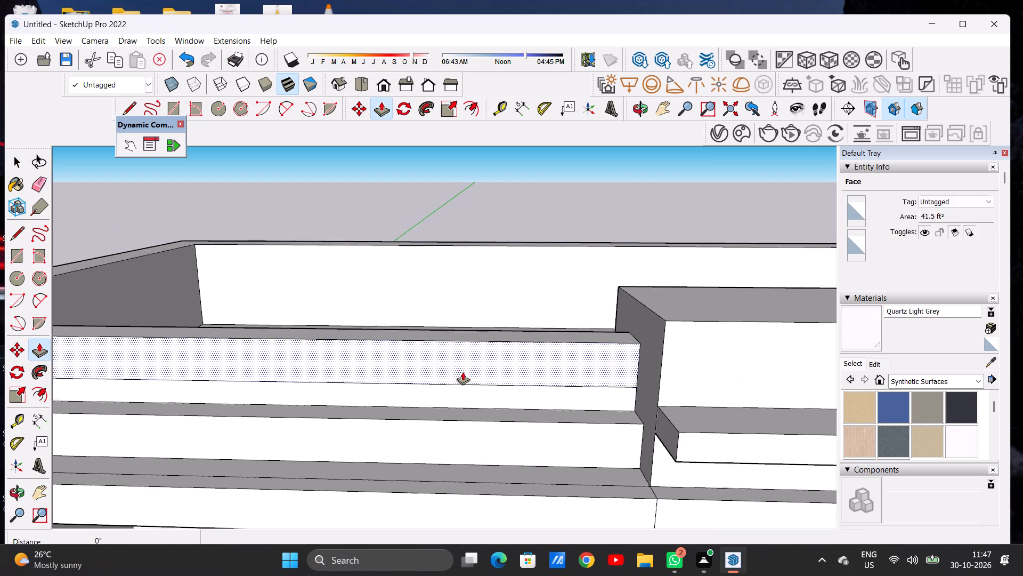
scroll(462, 372, down, 5)
click(205, 355)
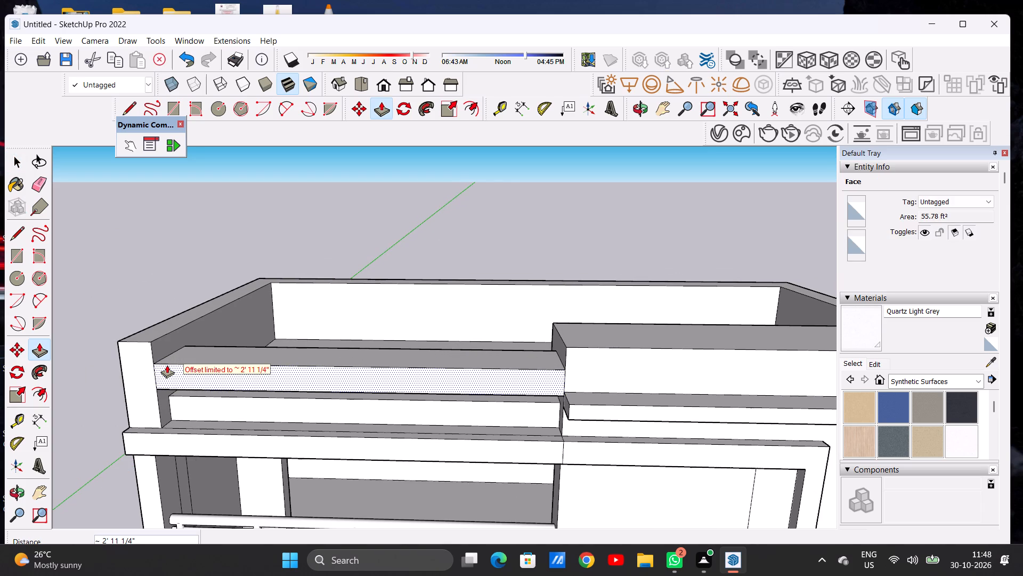
click(167, 365)
Pull the front face of the parapet's lower step forward about 1' 6 3/16", flush with the end pillar.
click(187, 399)
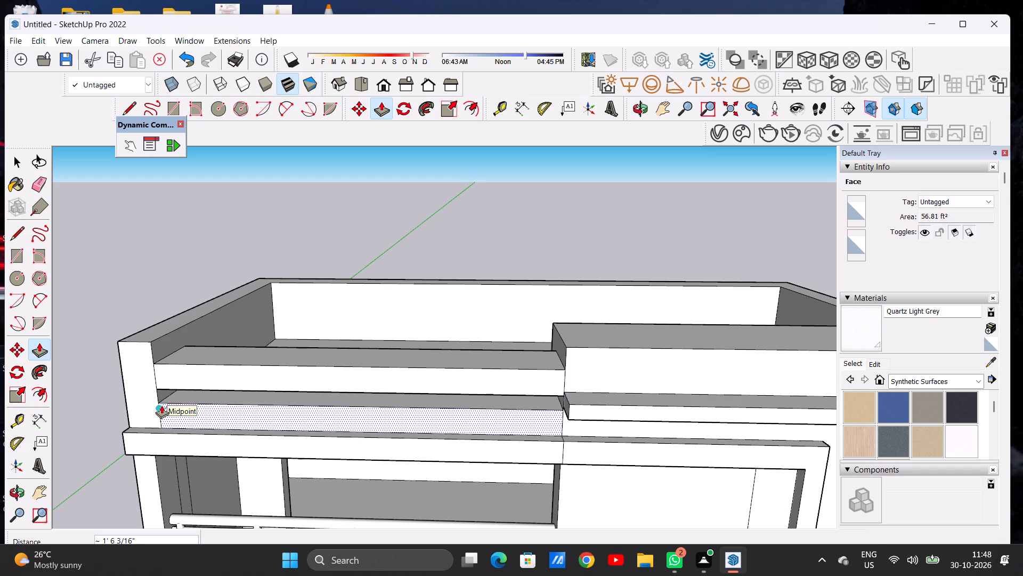
click(161, 405)
key(space)
Examine the reshaped front parapet with its recessed groove, close up and against the whole front and side of the house.
scroll(383, 389, down, 9)
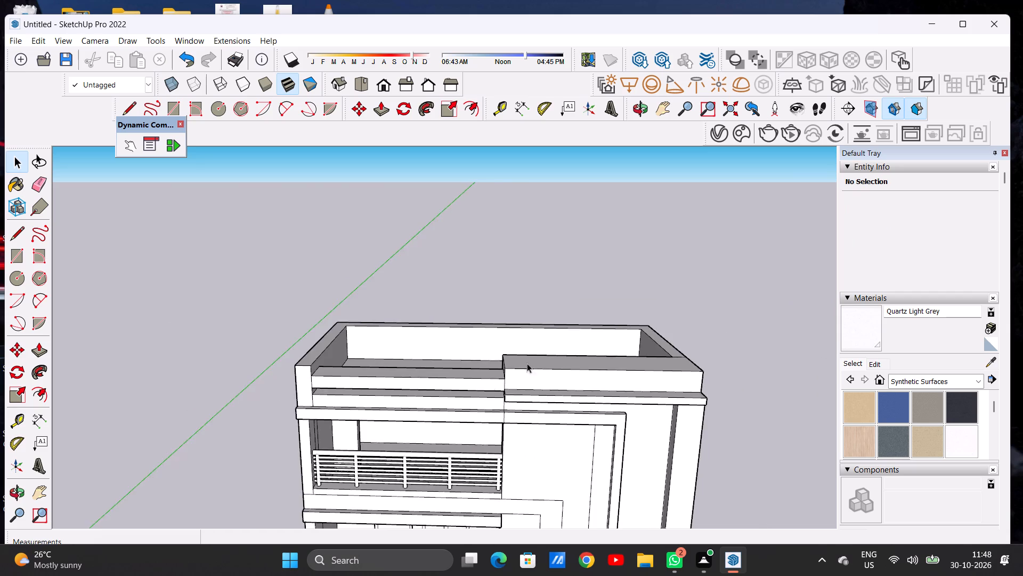
scroll(527, 363, down, 5)
middle_drag(508, 400, 521, 346)
scroll(453, 378, up, 1)
scroll(440, 379, down, 1)
scroll(432, 381, up, 2)
scroll(428, 382, down, 1)
scroll(428, 382, up, 2)
scroll(433, 371, down, 1)
scroll(433, 371, up, 5)
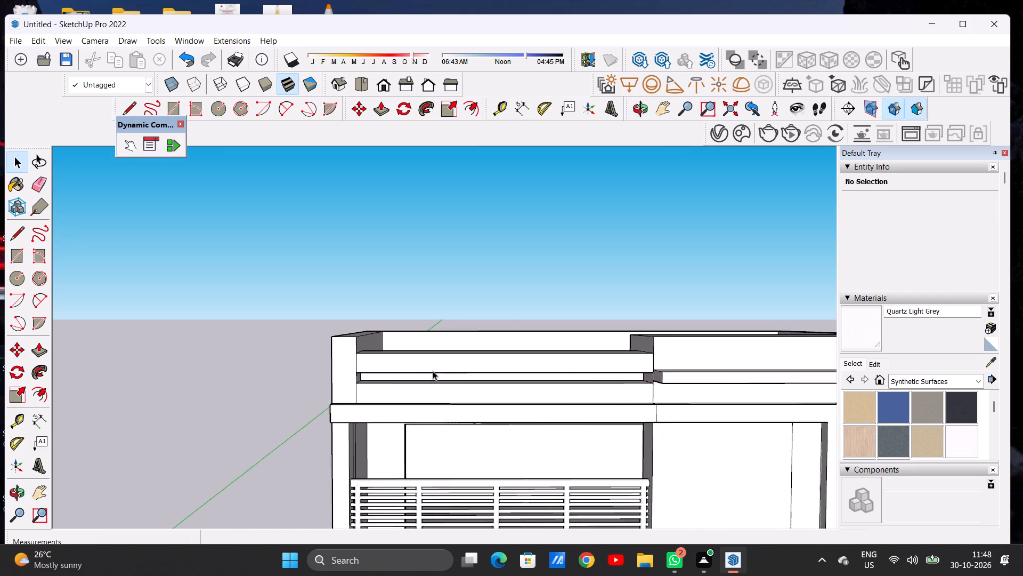
scroll(433, 371, up, 10)
scroll(462, 377, down, 20)
scroll(462, 377, down, 1)
middle_drag(424, 395, 550, 392)
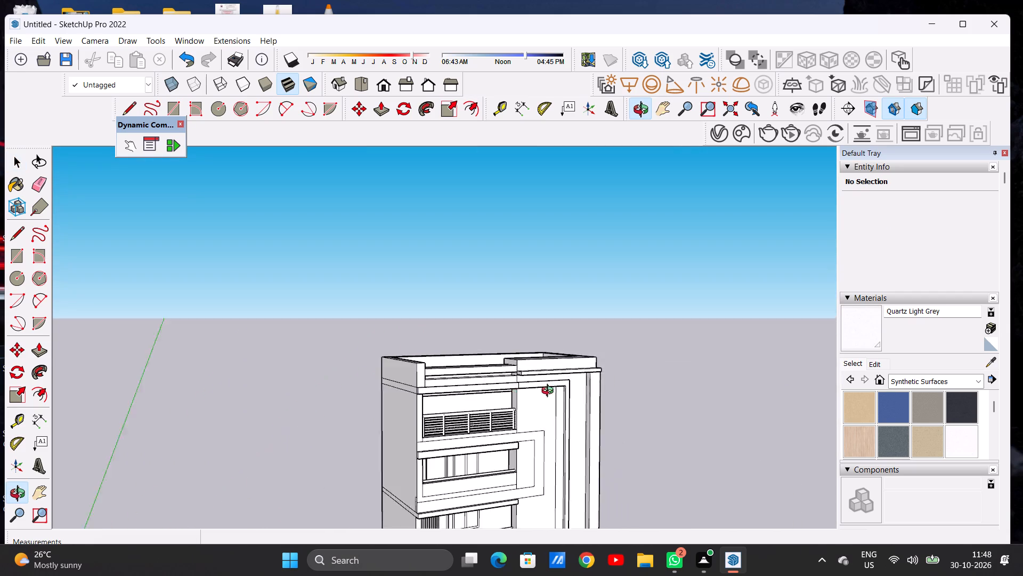
middle_drag(550, 392, 646, 378)
middle_drag(511, 390, 307, 410)
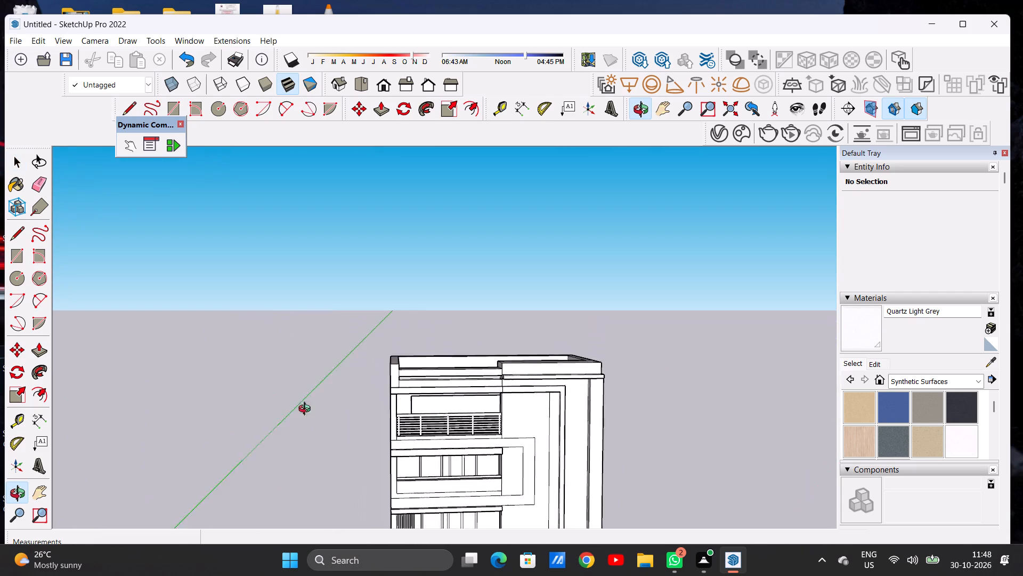
middle_drag(307, 410, 249, 421)
scroll(404, 381, up, 12)
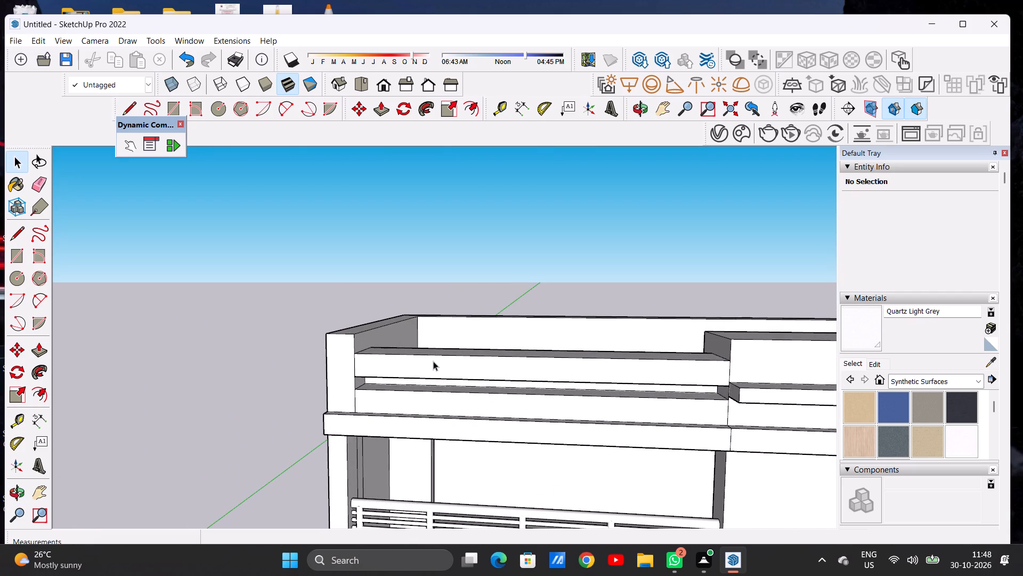
middle_drag(490, 428, 518, 411)
scroll(432, 417, down, 13)
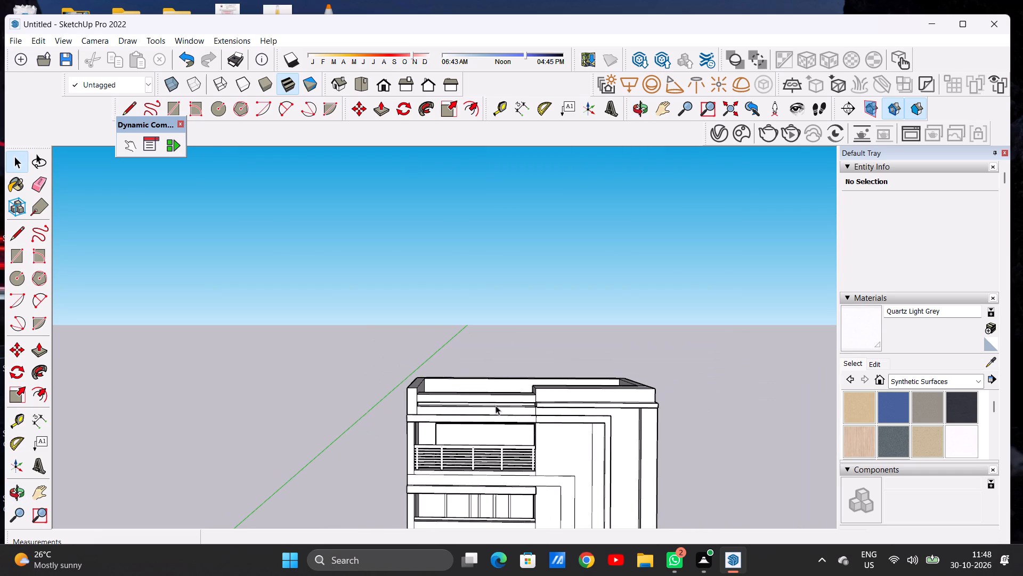
scroll(437, 386, up, 8)
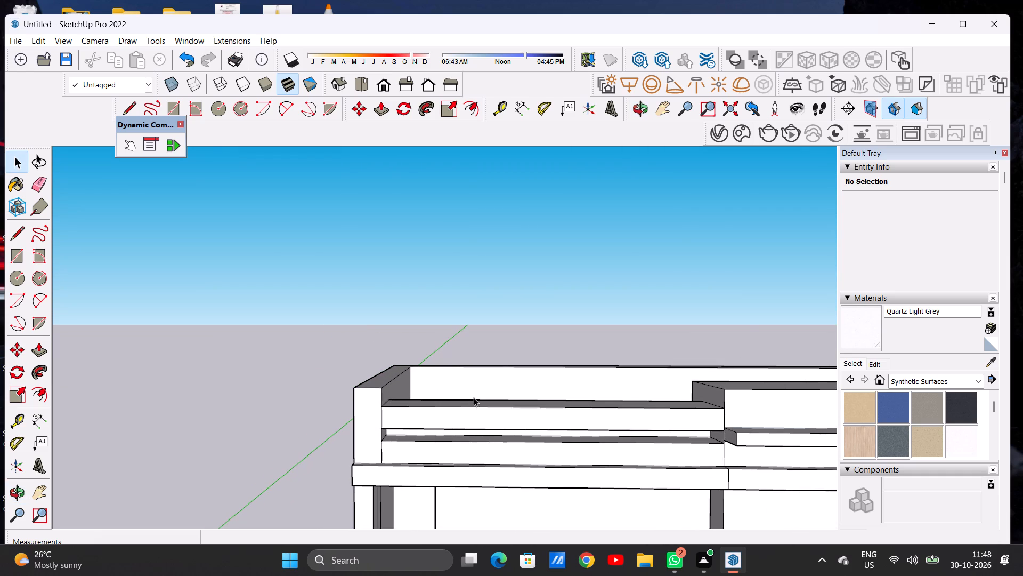
scroll(501, 423, down, 4)
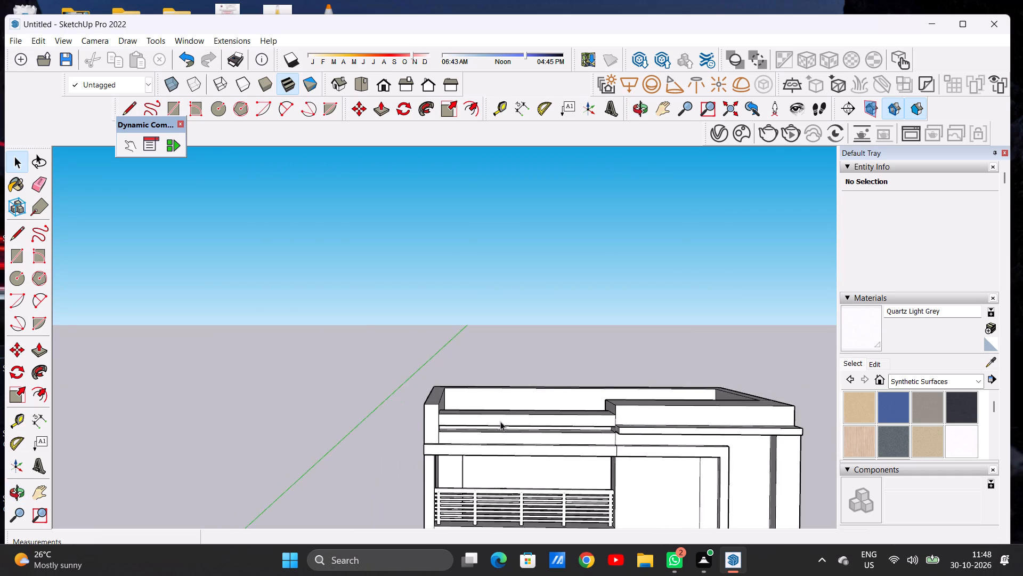
scroll(500, 421, down, 12)
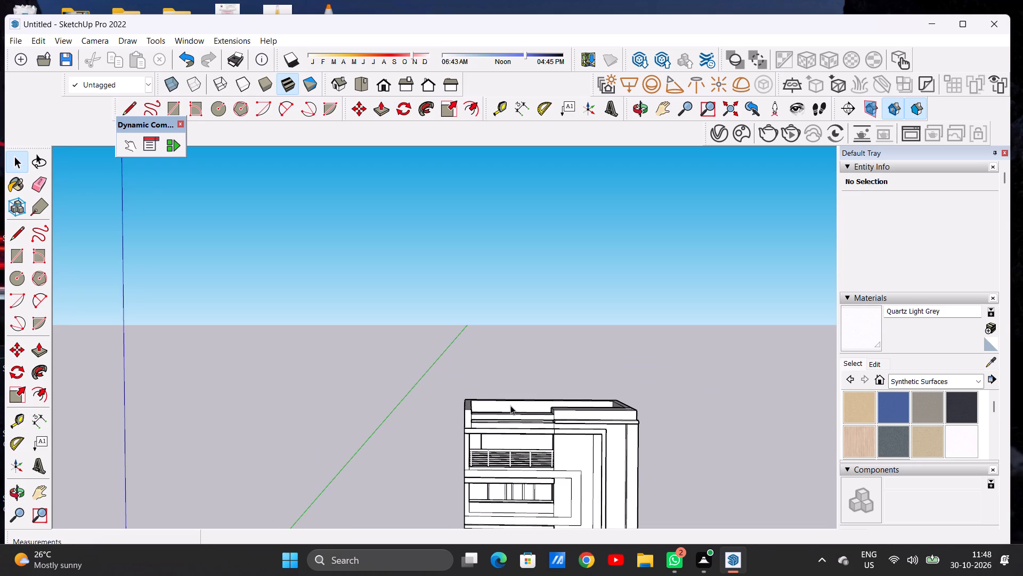
scroll(527, 390, down, 3)
scroll(510, 412, up, 20)
scroll(510, 412, up, 1)
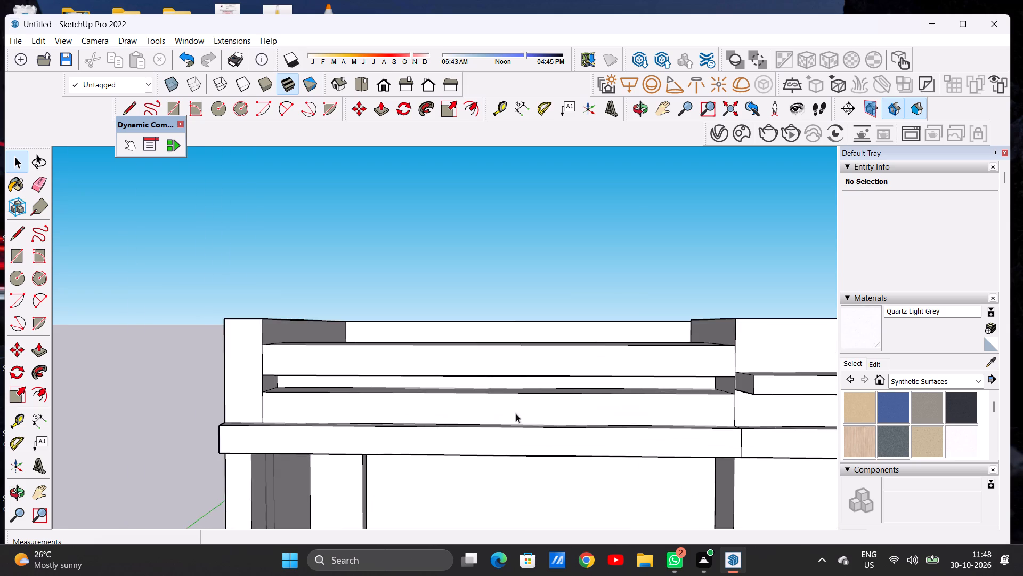
scroll(488, 412, down, 12)
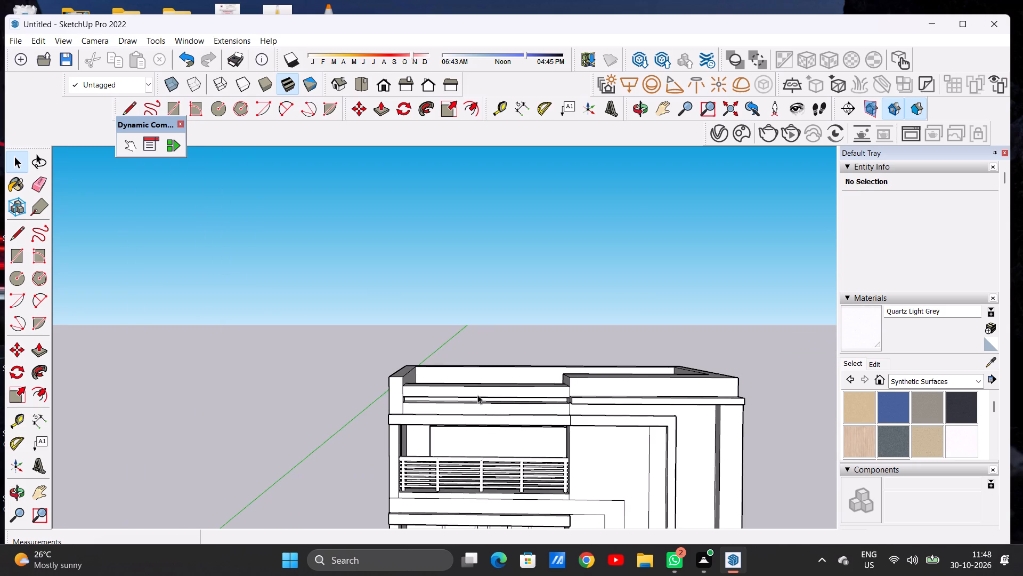
scroll(477, 395, up, 3)
scroll(477, 395, down, 1)
scroll(477, 395, up, 7)
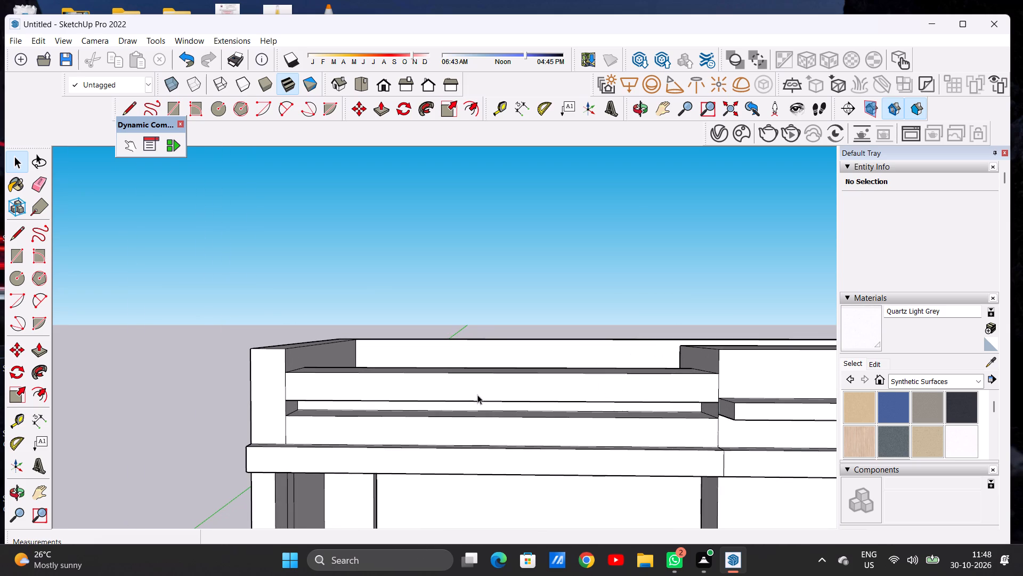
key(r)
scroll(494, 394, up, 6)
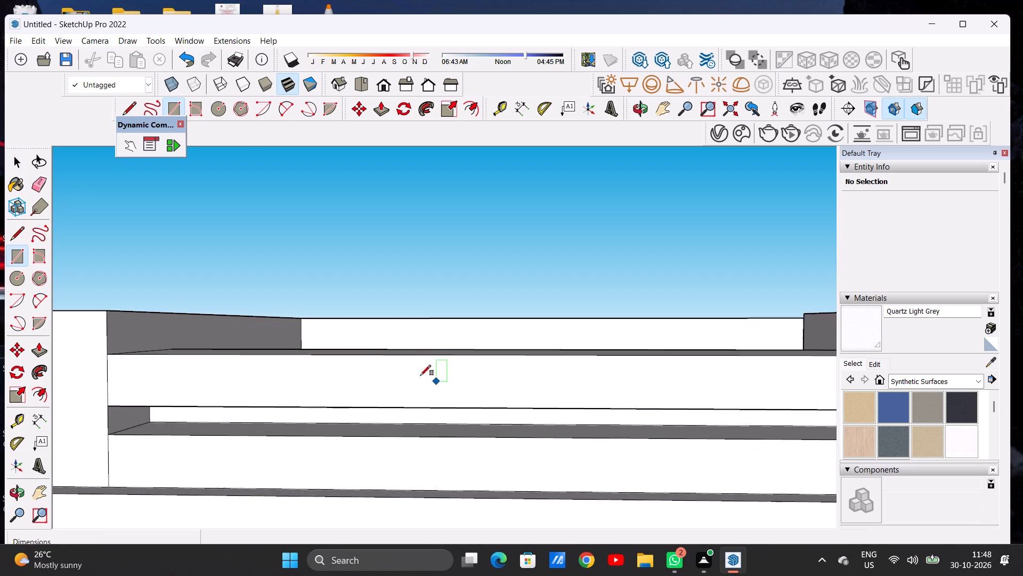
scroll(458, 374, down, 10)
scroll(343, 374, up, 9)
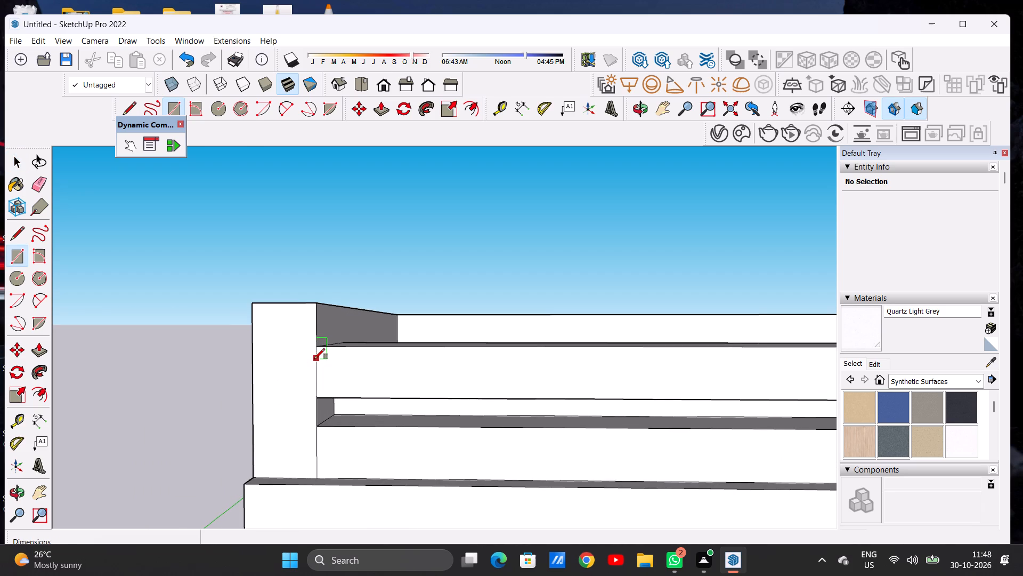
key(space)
Draw a line about 2' 4 15/16" long across the parapet end pillar's front, level with the upper band's top edge.
scroll(338, 367, down, 10)
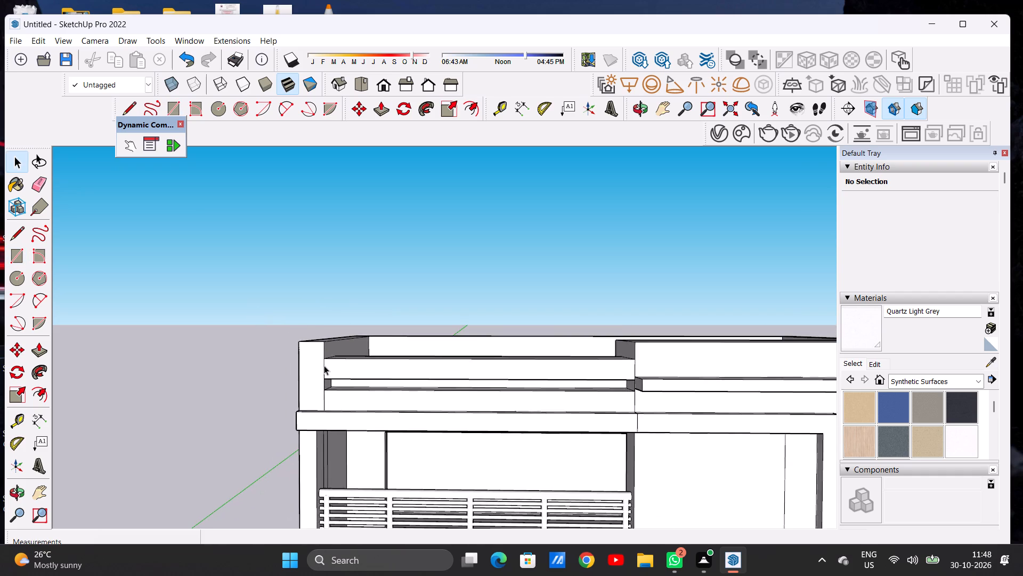
scroll(324, 365, down, 5)
middle_drag(363, 368, 398, 391)
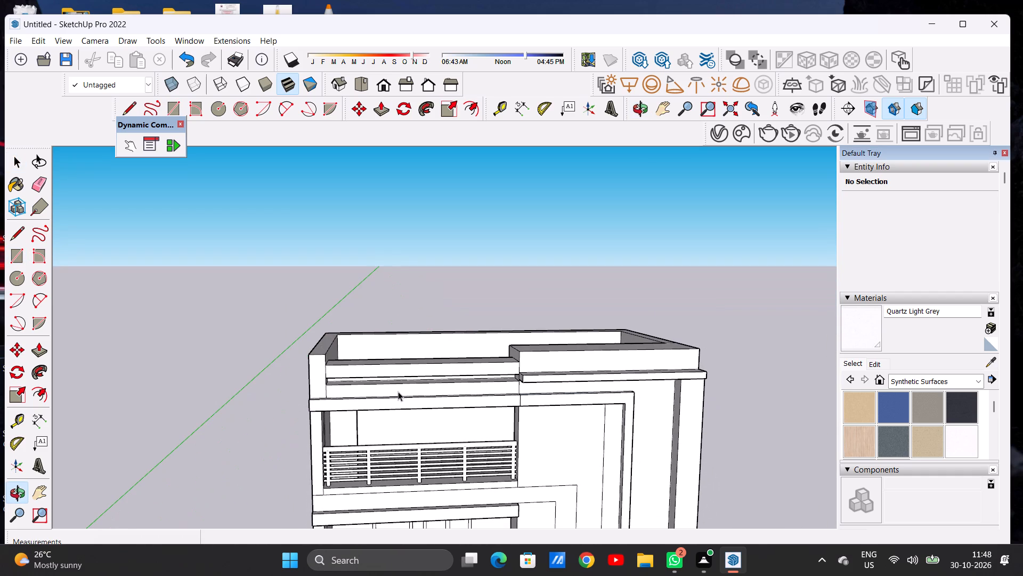
scroll(315, 364, up, 2)
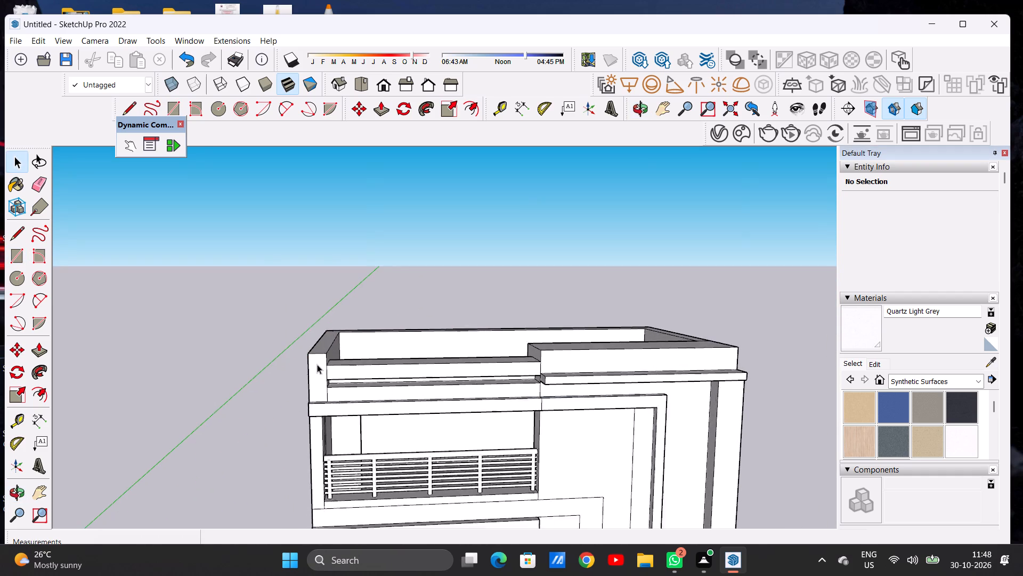
scroll(317, 364, up, 8)
key(l)
scroll(320, 358, up, 5)
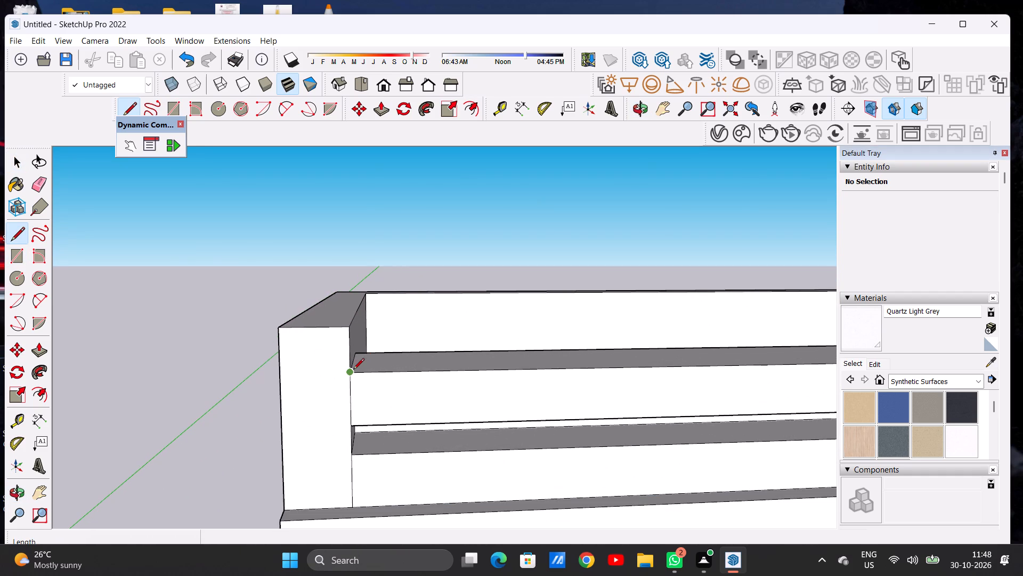
click(353, 371)
click(279, 374)
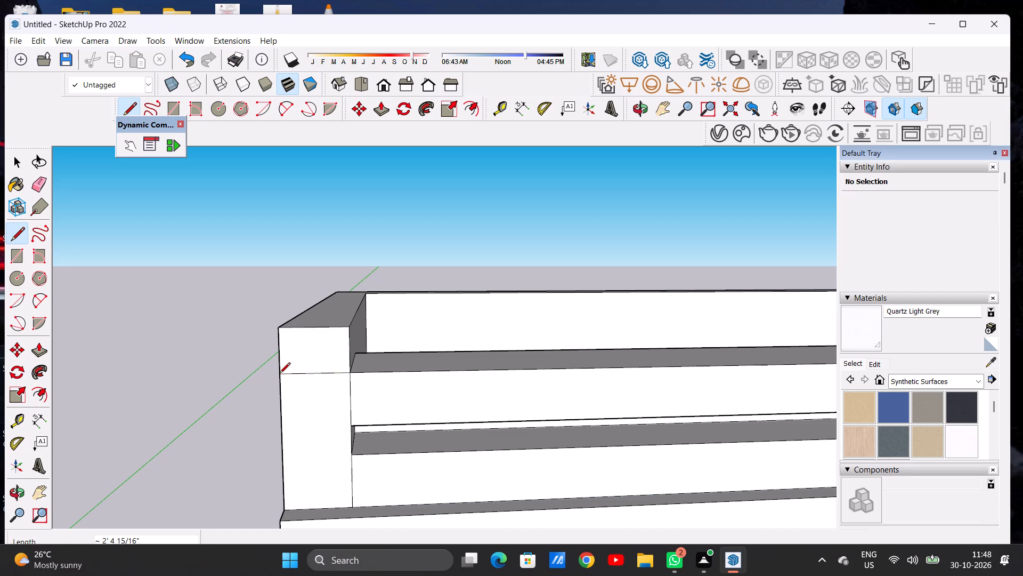
key(space)
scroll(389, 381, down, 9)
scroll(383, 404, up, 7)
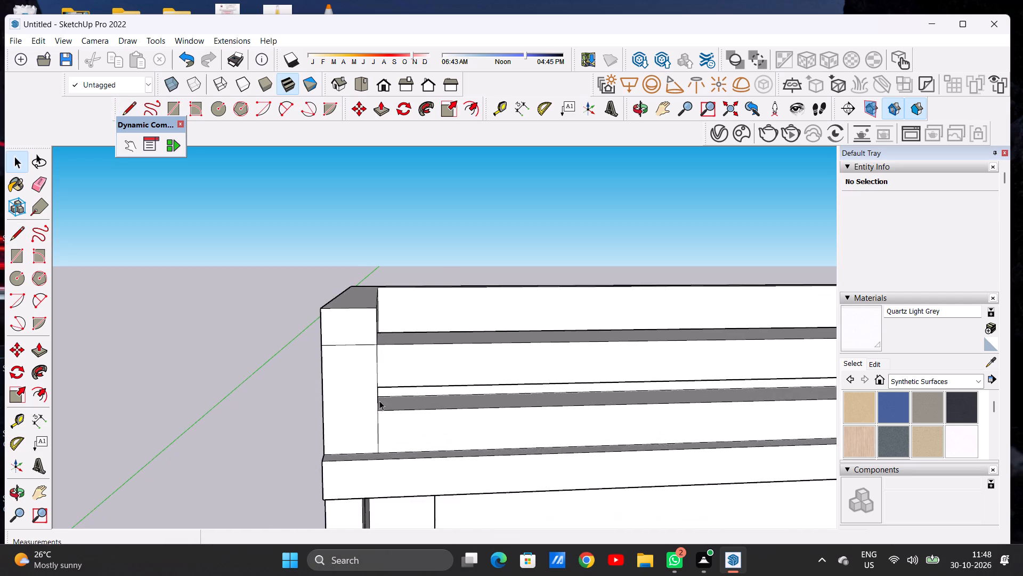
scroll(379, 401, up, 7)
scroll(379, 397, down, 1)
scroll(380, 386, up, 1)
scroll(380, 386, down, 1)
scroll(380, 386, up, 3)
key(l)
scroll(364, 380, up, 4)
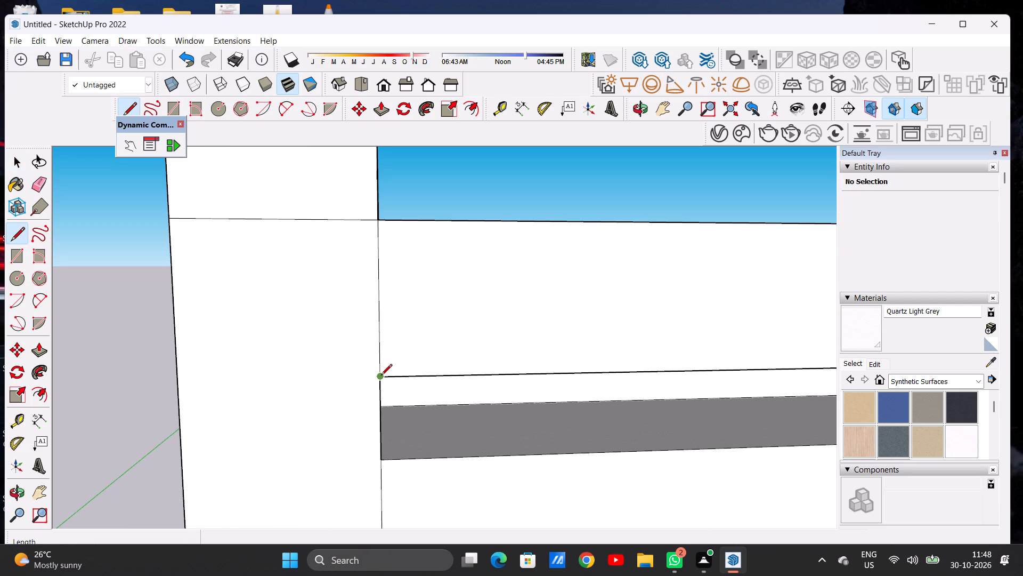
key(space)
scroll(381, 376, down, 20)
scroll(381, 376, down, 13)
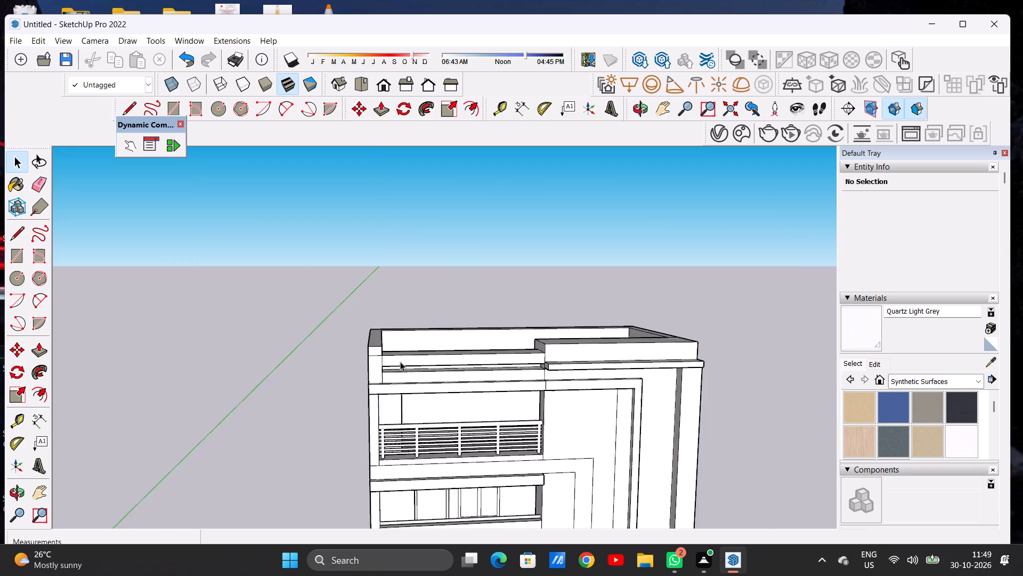
Outline a strip from the parapet pillar's outer edge onto the upper band, about 10' long and 1' high, ending at the band's top edge.
scroll(400, 362, up, 16)
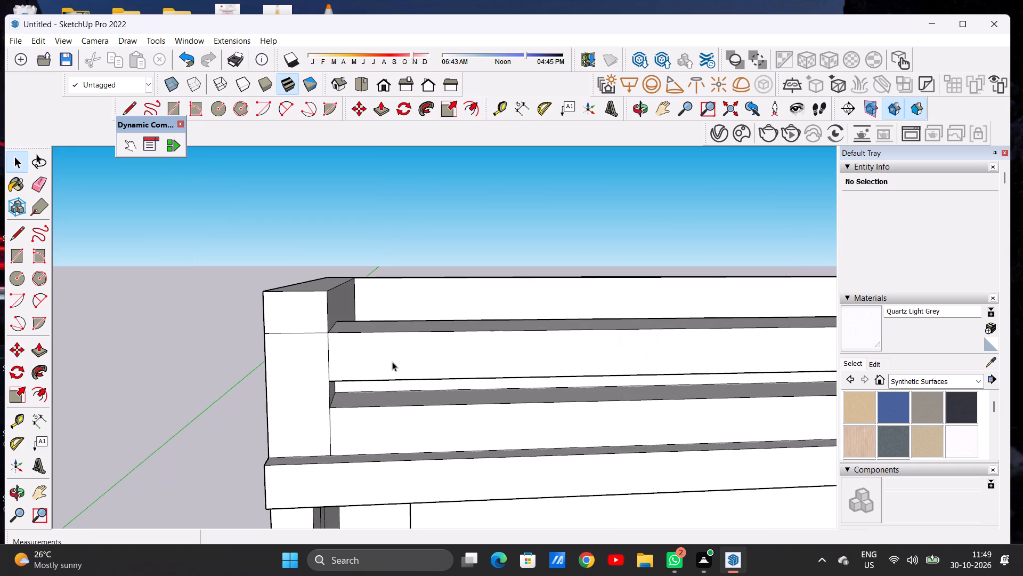
key(r)
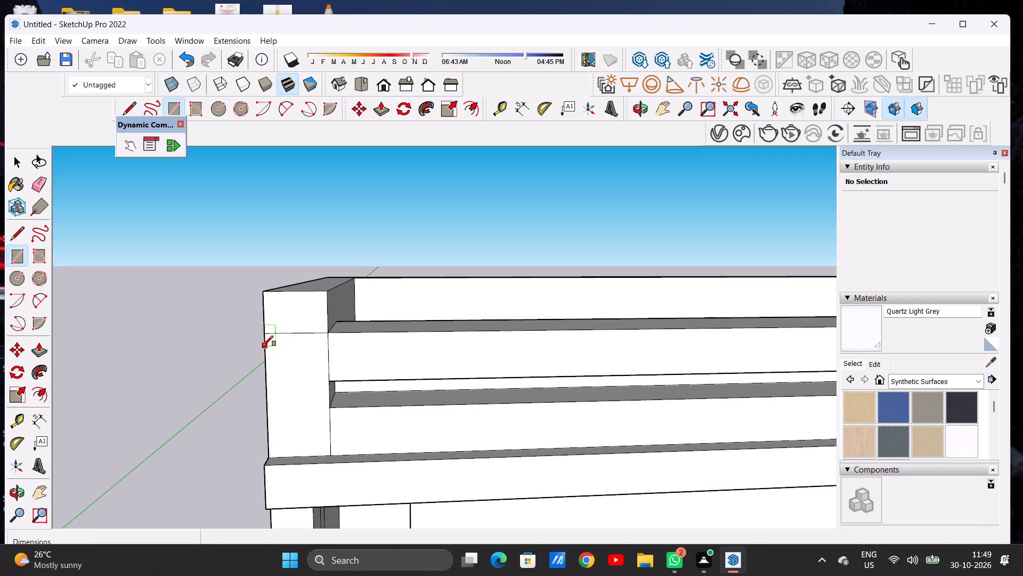
key(space)
text(L)
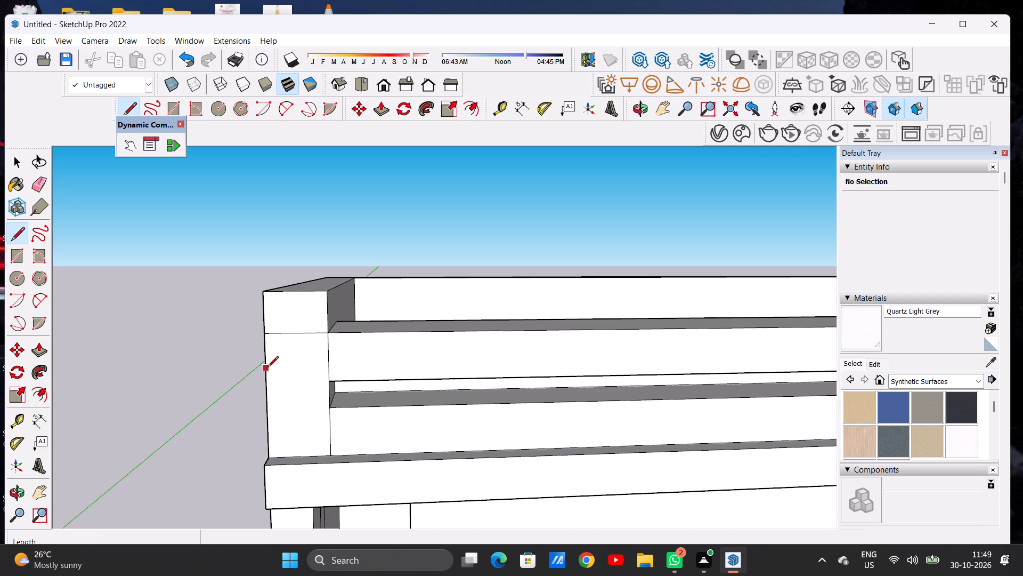
click(267, 366)
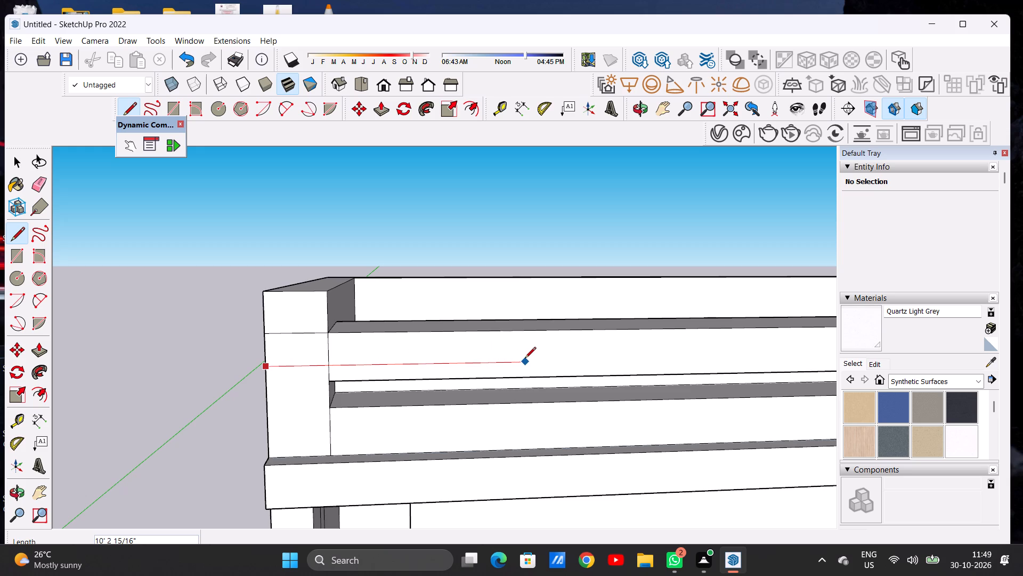
click(511, 358)
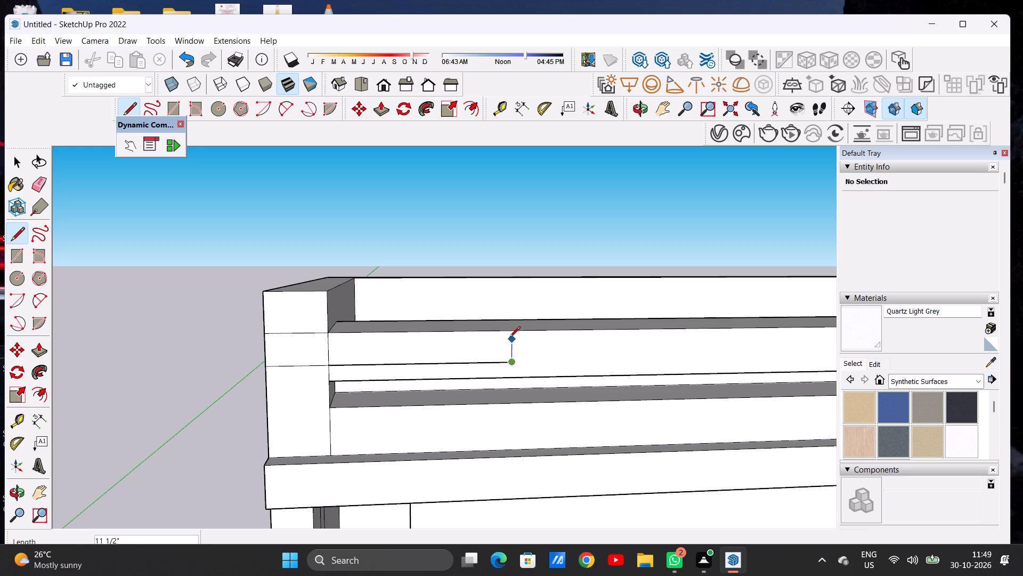
click(511, 332)
key(space)
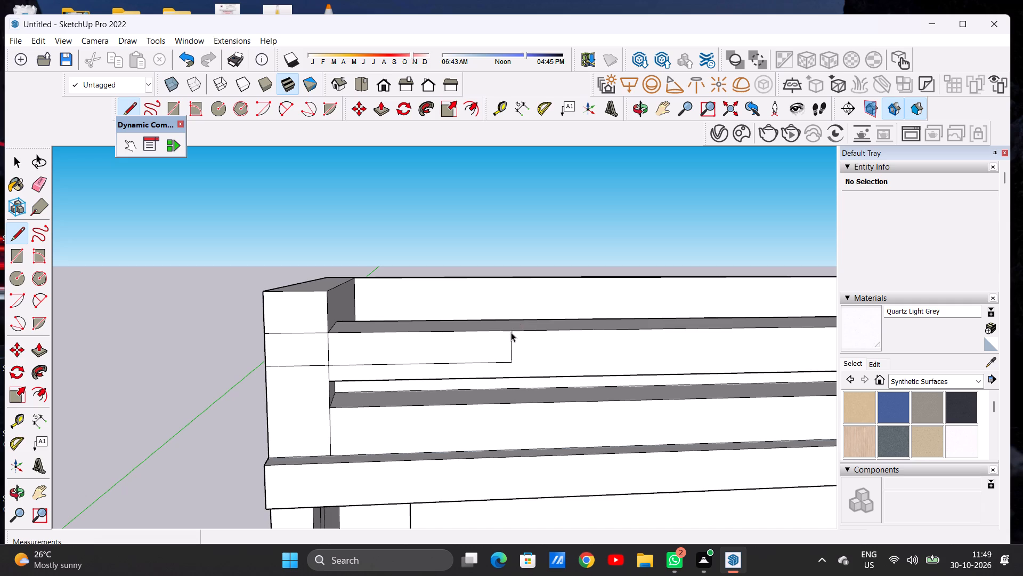
Erase the vertical edge between the pillar and the upper band inside the outlined strip.
text(E)
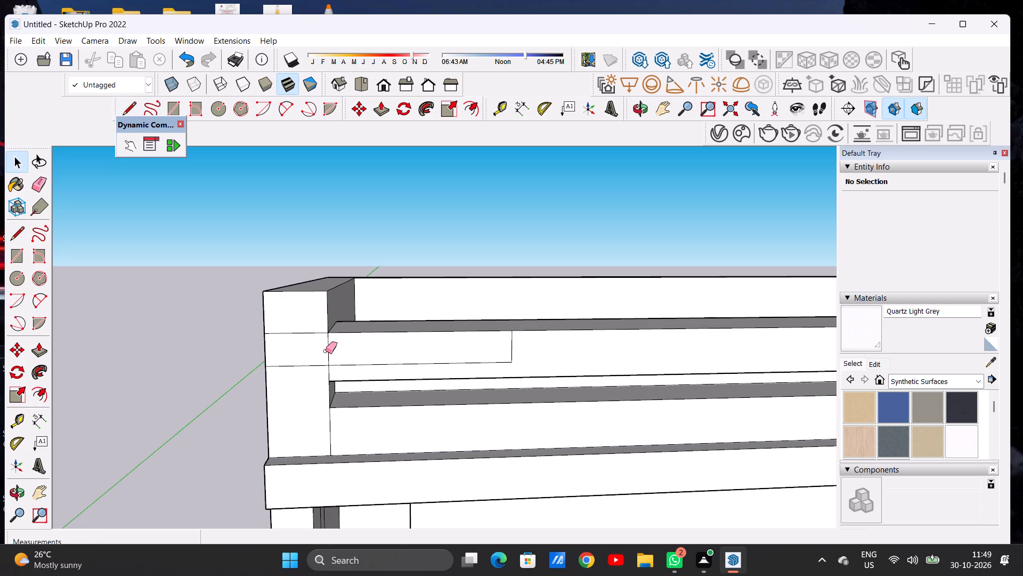
click(326, 351)
key(space)
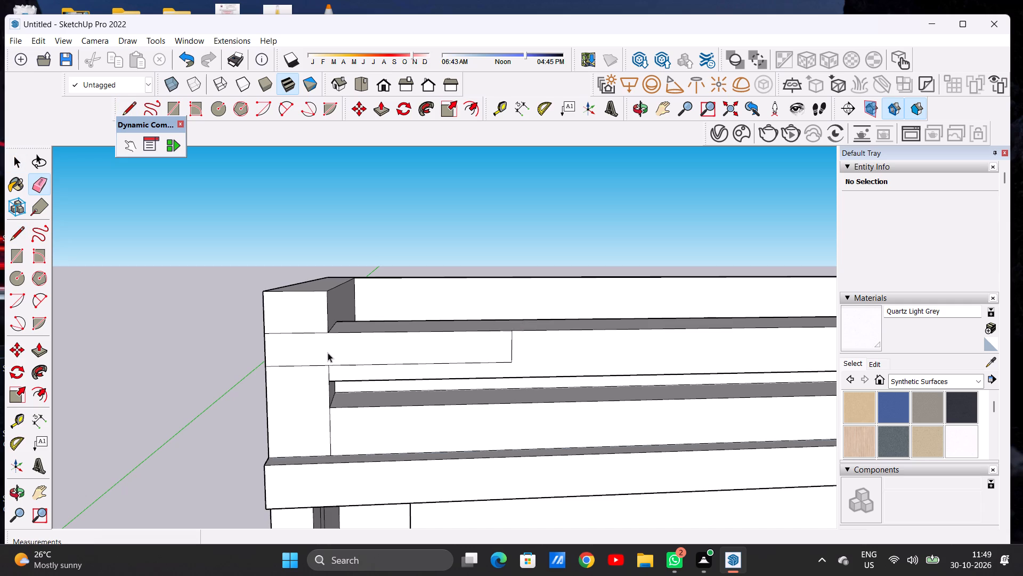
Examine the front facade from the parapet down to the gate, both as a whole and close up around the balconies.
scroll(332, 355, down, 20)
scroll(372, 379, down, 4)
scroll(448, 373, down, 2)
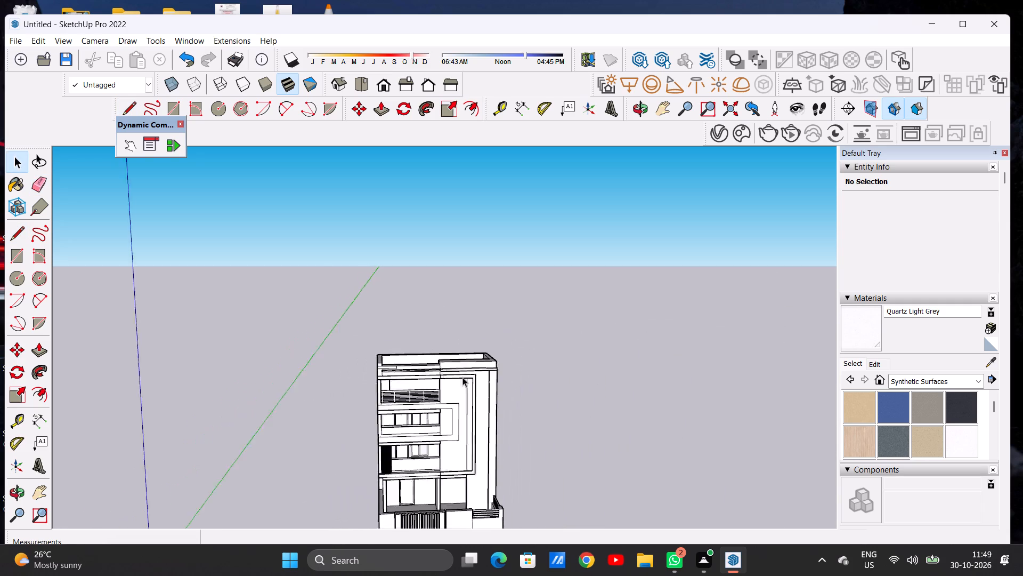
scroll(462, 377, down, 5)
scroll(459, 436, up, 5)
scroll(381, 324, up, 6)
scroll(381, 324, down, 1)
scroll(381, 324, up, 9)
scroll(381, 324, down, 1)
scroll(381, 324, up, 5)
scroll(381, 324, down, 1)
scroll(381, 324, up, 3)
scroll(383, 324, down, 4)
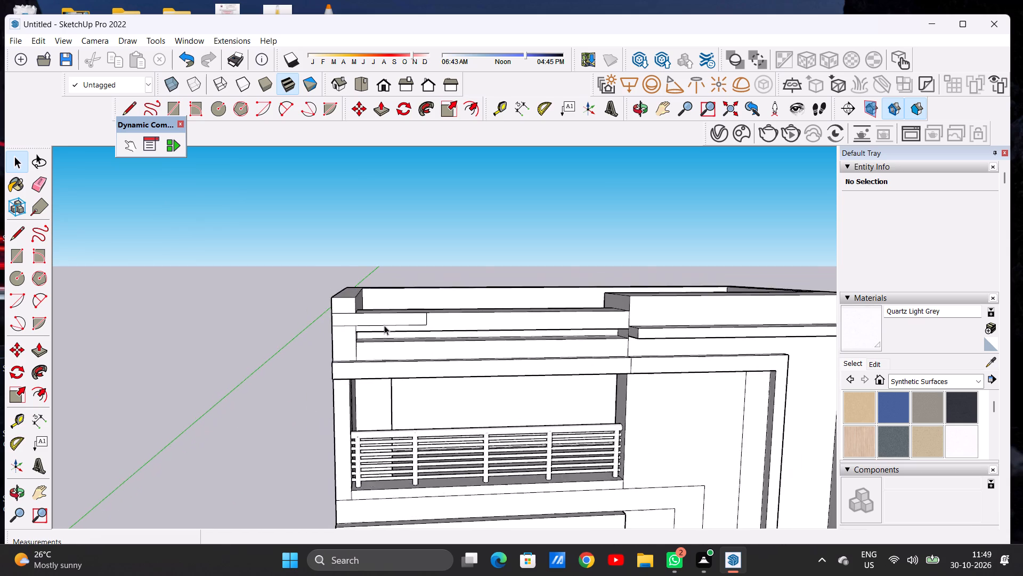
scroll(384, 325, down, 19)
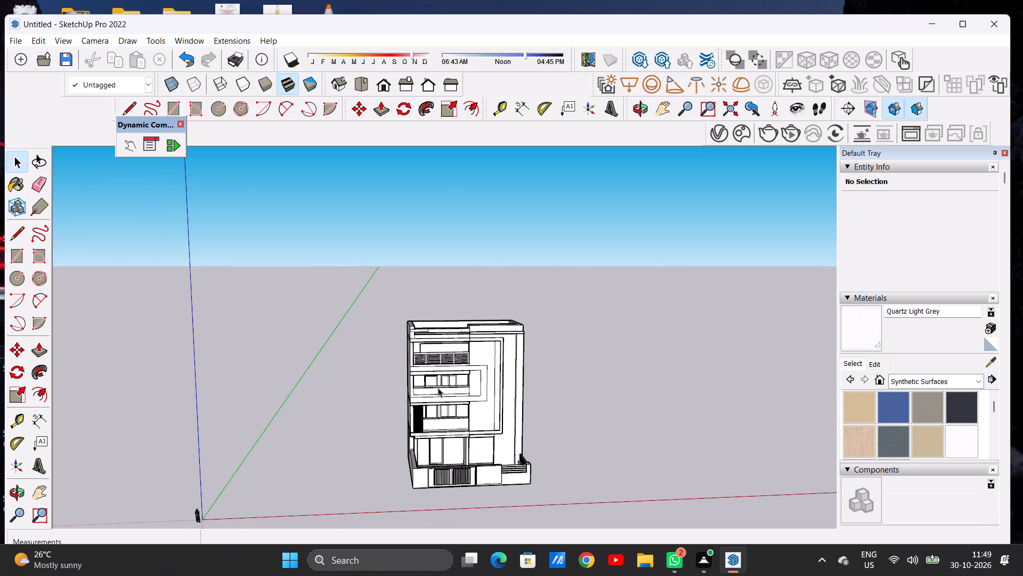
middle_drag(436, 406, 354, 404)
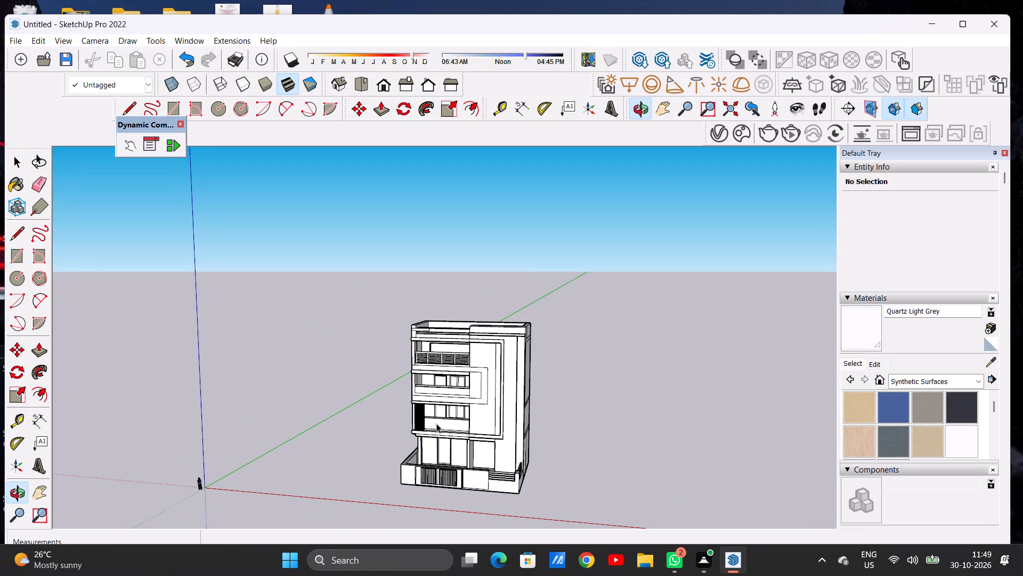
middle_drag(436, 423, 501, 422)
middle_drag(490, 457, 469, 438)
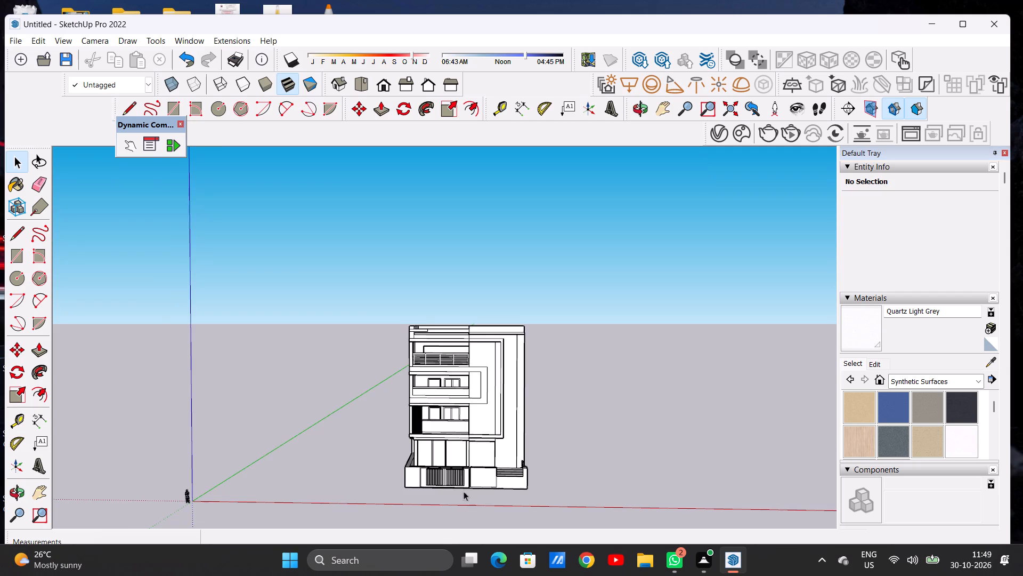
scroll(463, 491, up, 1)
scroll(462, 491, down, 1)
scroll(459, 491, up, 1)
scroll(457, 491, down, 1)
scroll(452, 491, up, 2)
scroll(445, 473, down, 1)
scroll(445, 473, up, 1)
scroll(445, 473, down, 1)
scroll(445, 473, up, 11)
scroll(445, 473, down, 1)
scroll(445, 473, up, 1)
scroll(445, 473, down, 1)
scroll(445, 473, up, 4)
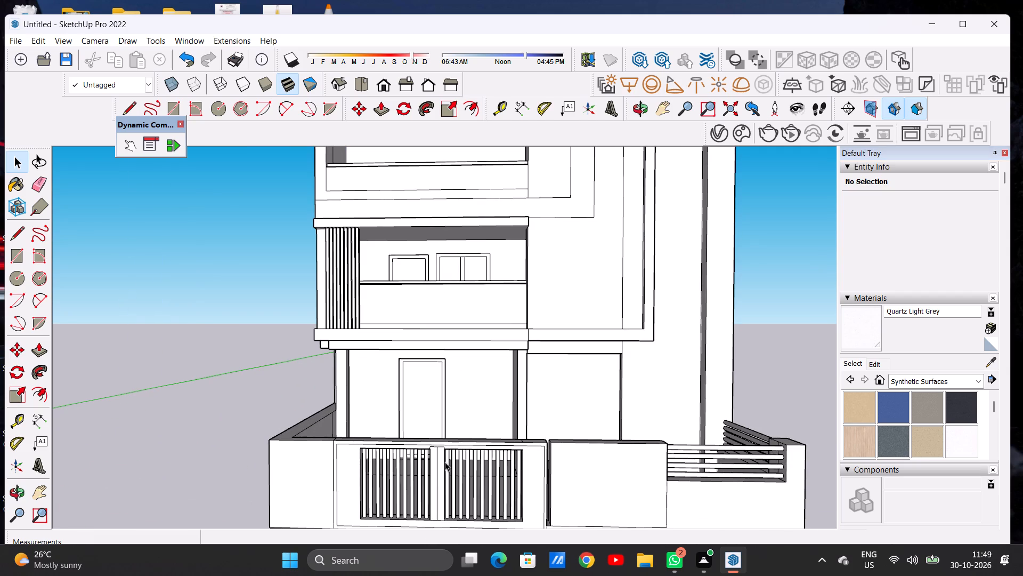
scroll(464, 469, down, 13)
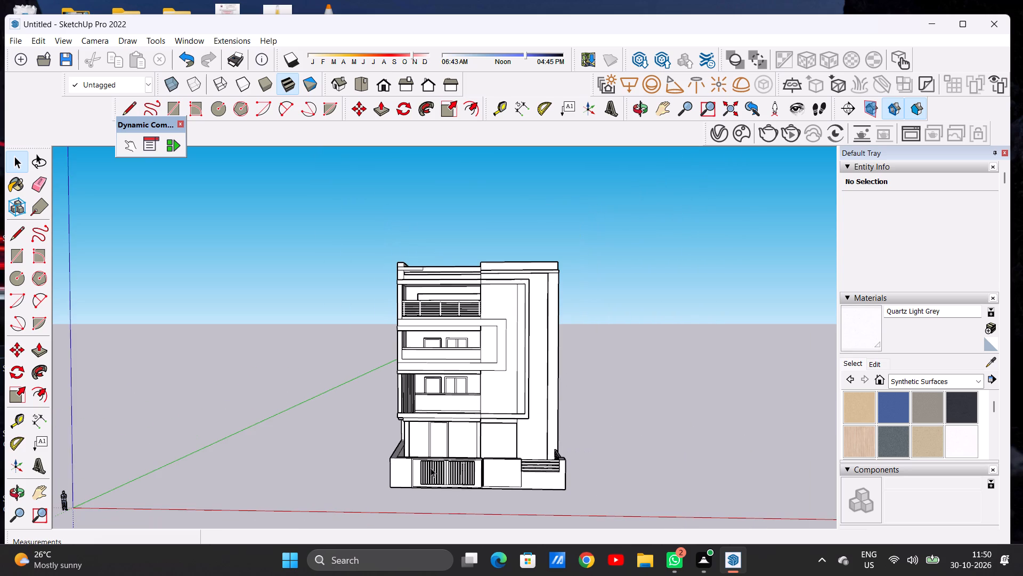
scroll(430, 391, up, 16)
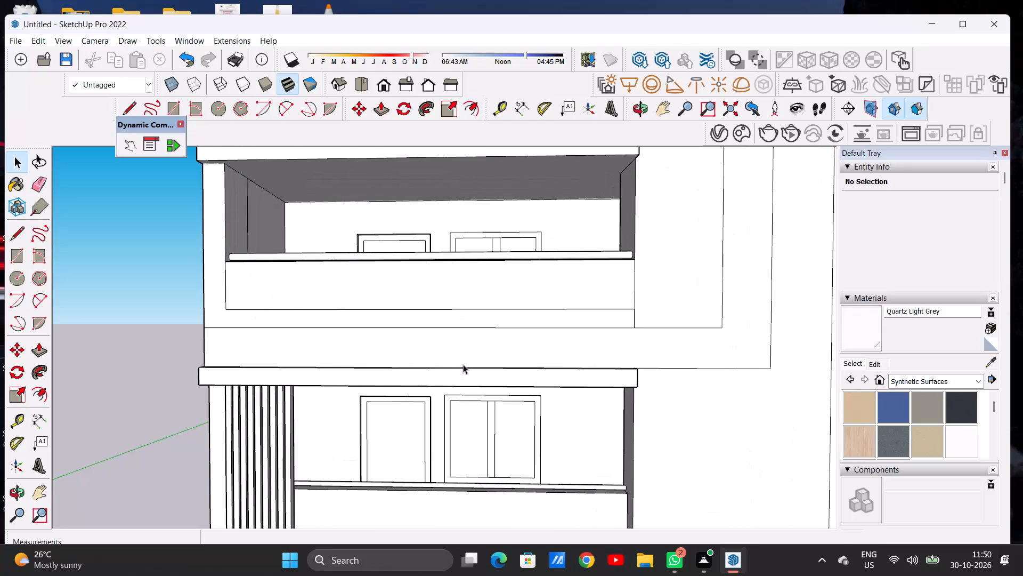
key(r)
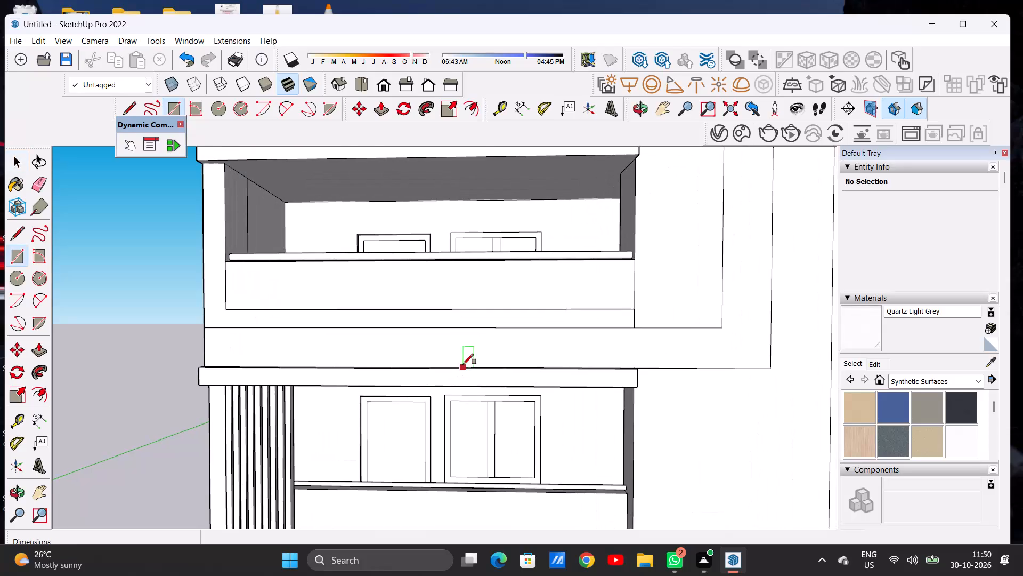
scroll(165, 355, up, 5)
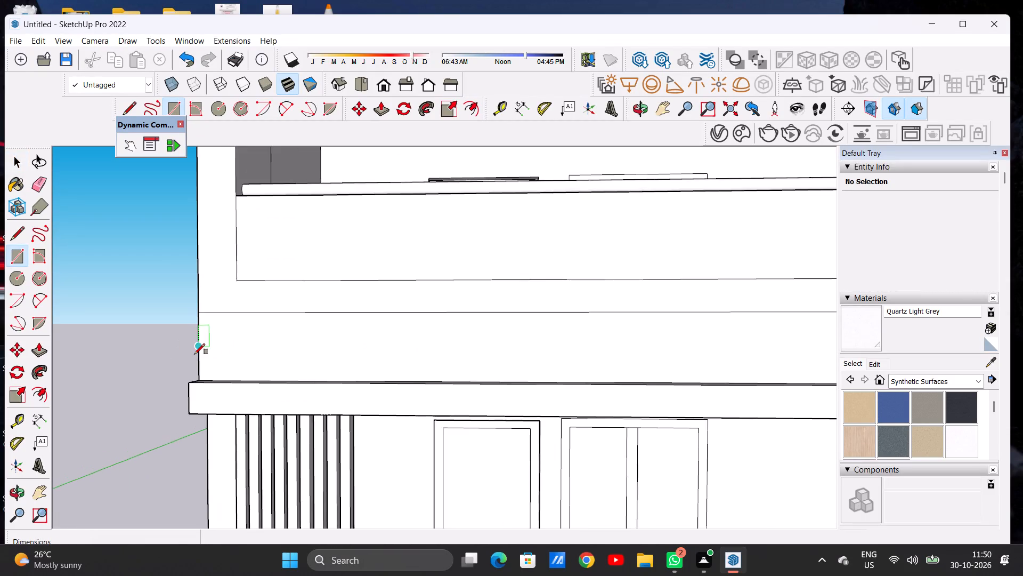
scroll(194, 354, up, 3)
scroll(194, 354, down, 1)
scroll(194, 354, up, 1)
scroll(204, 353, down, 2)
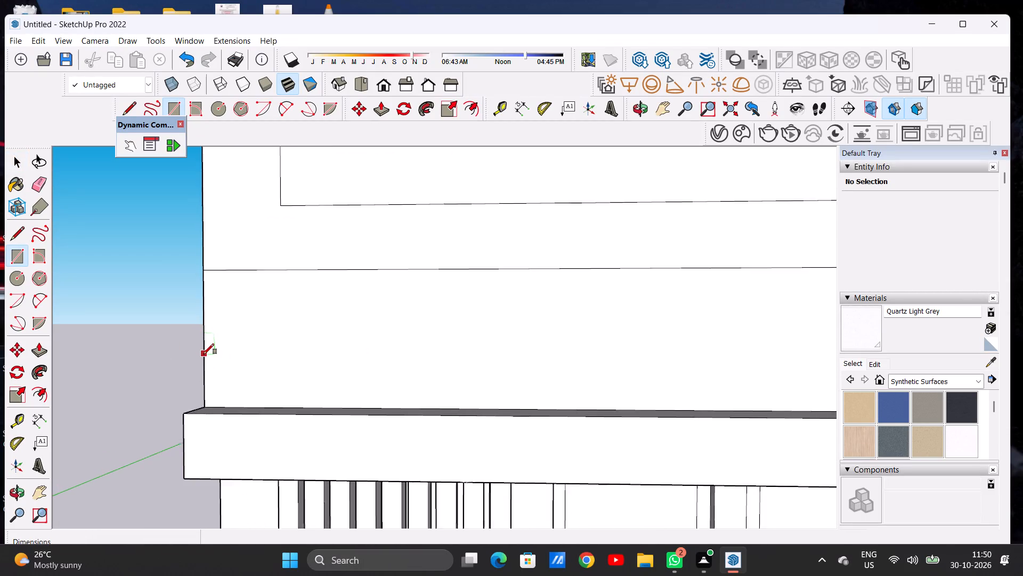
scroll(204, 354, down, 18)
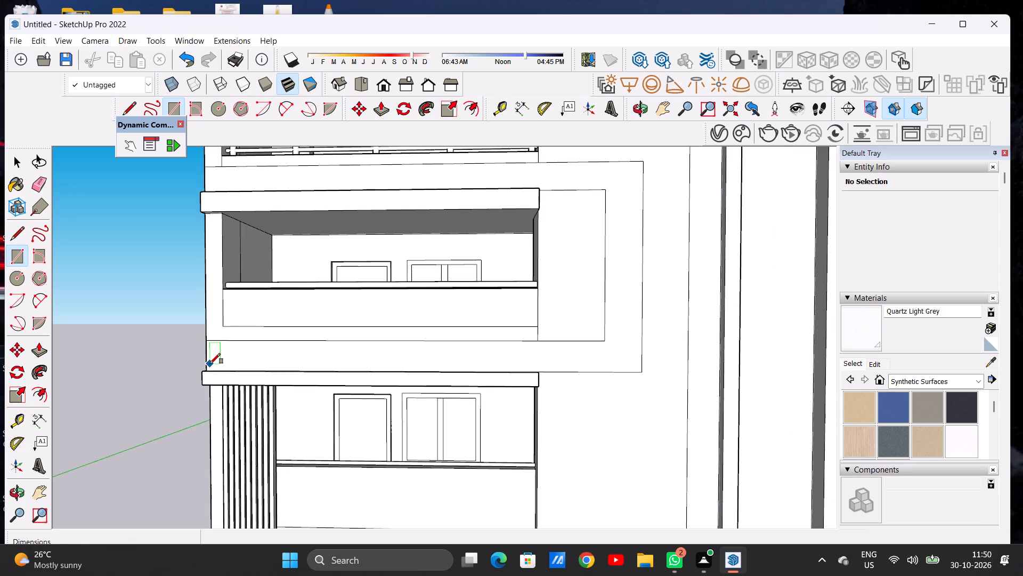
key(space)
Pull the L-shaped border beside and below the middle balcony forward about 11 3/16", flush with the band above the balcony.
scroll(437, 342, down, 6)
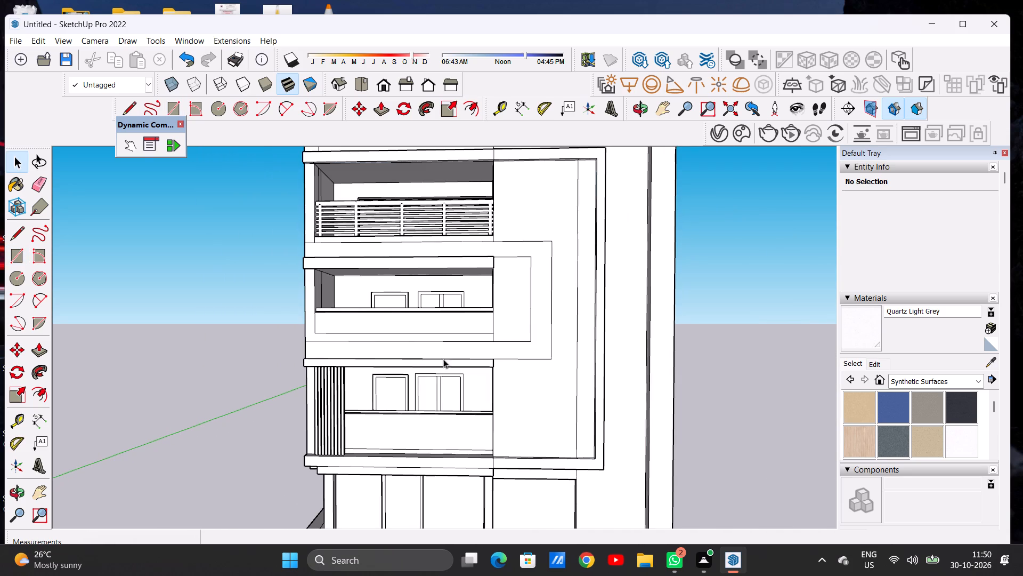
middle_drag(385, 343, 590, 401)
scroll(366, 359, up, 4)
scroll(366, 359, down, 1)
scroll(366, 359, up, 1)
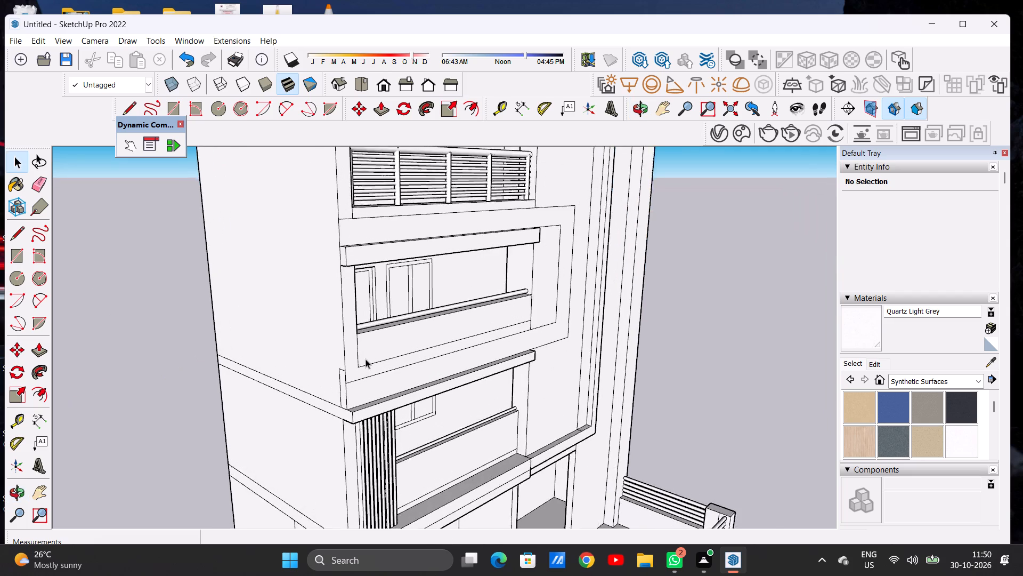
scroll(366, 359, up, 1)
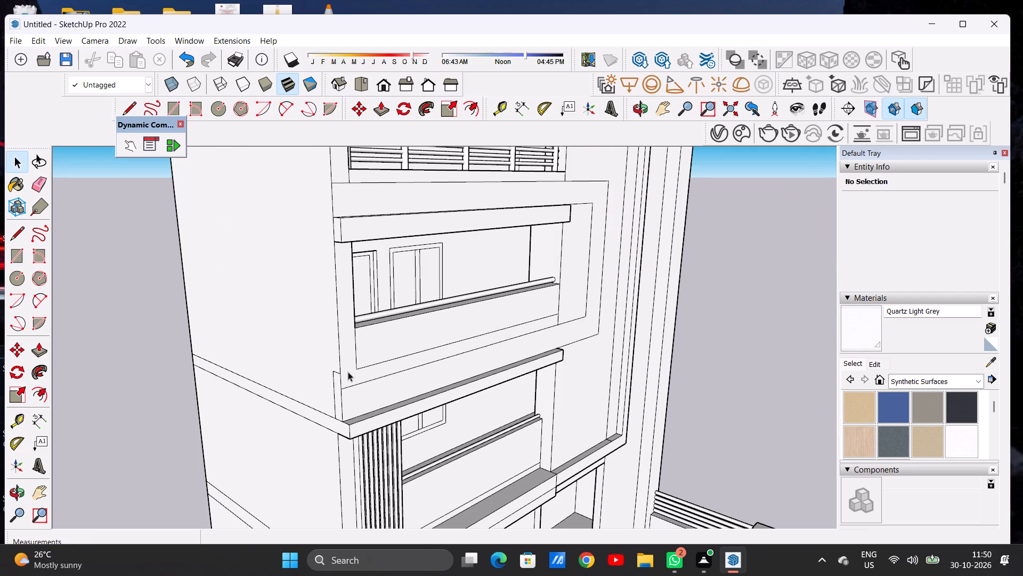
scroll(348, 372, down, 5)
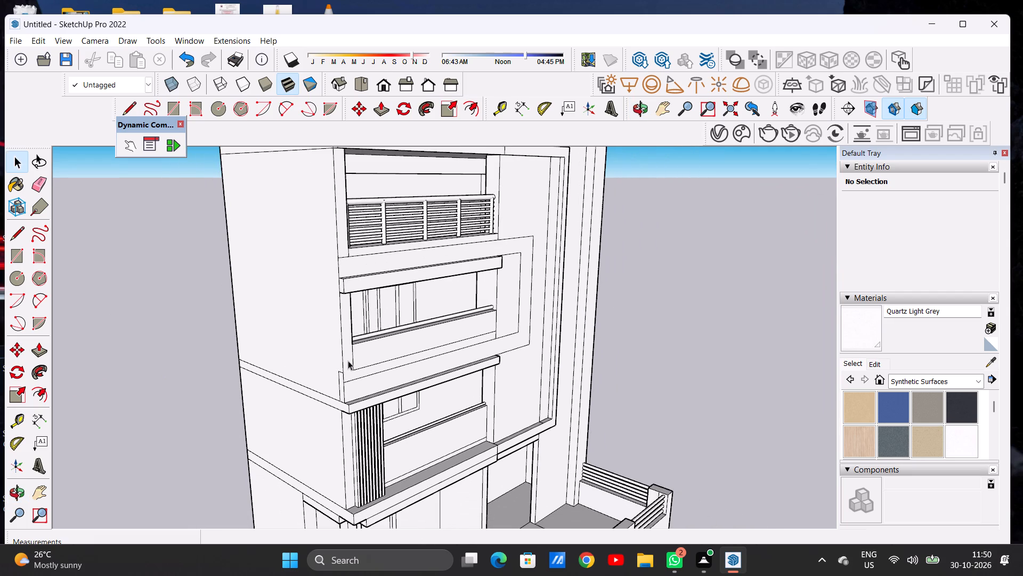
scroll(342, 292, up, 12)
key(p)
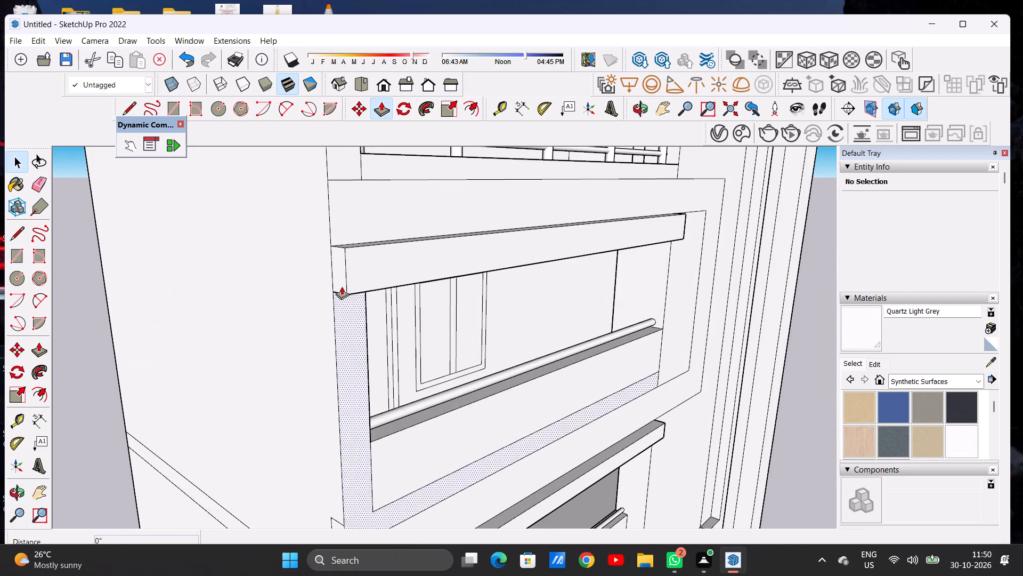
scroll(342, 286, up, 2)
scroll(341, 290, down, 1)
scroll(341, 293, up, 1)
click(341, 298)
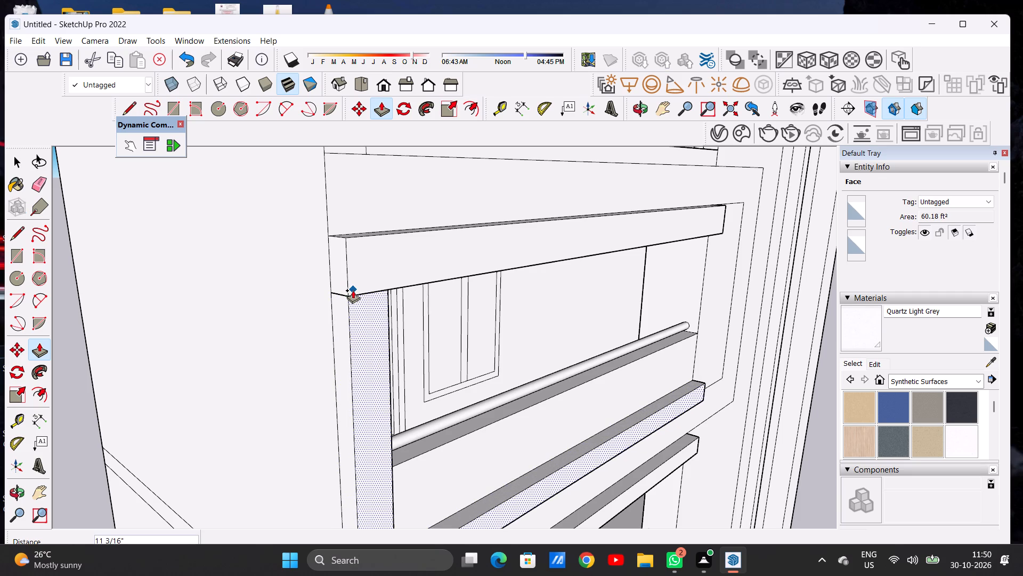
click(353, 290)
key(space)
Draw a rectangle about 6 3/8" high and 39' 10 3/8" long on the wall strip beneath the middle balcony, starting at the house's edge.
scroll(359, 310, down, 20)
scroll(359, 310, down, 1)
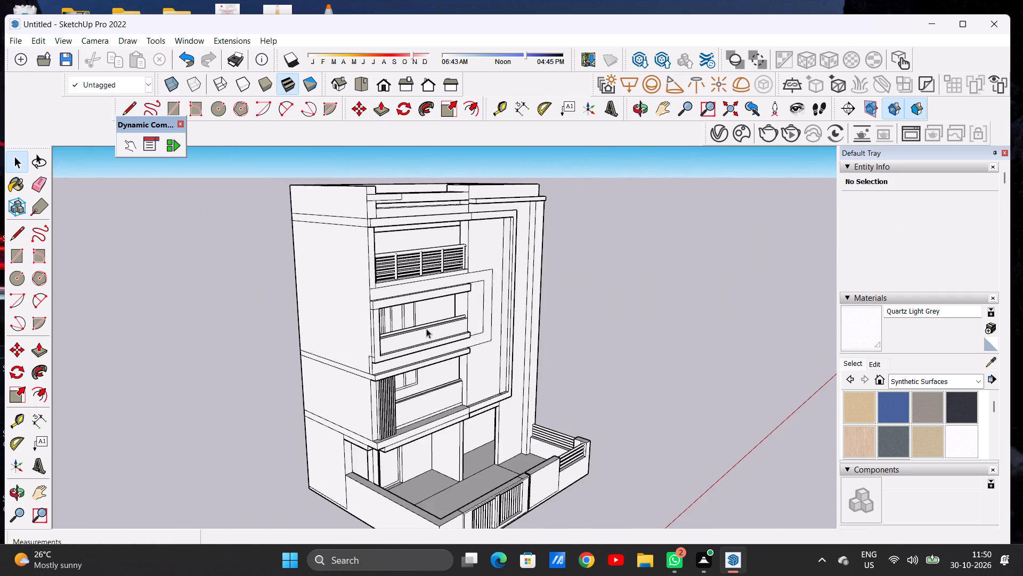
middle_drag(423, 329, 228, 308)
scroll(446, 345, up, 12)
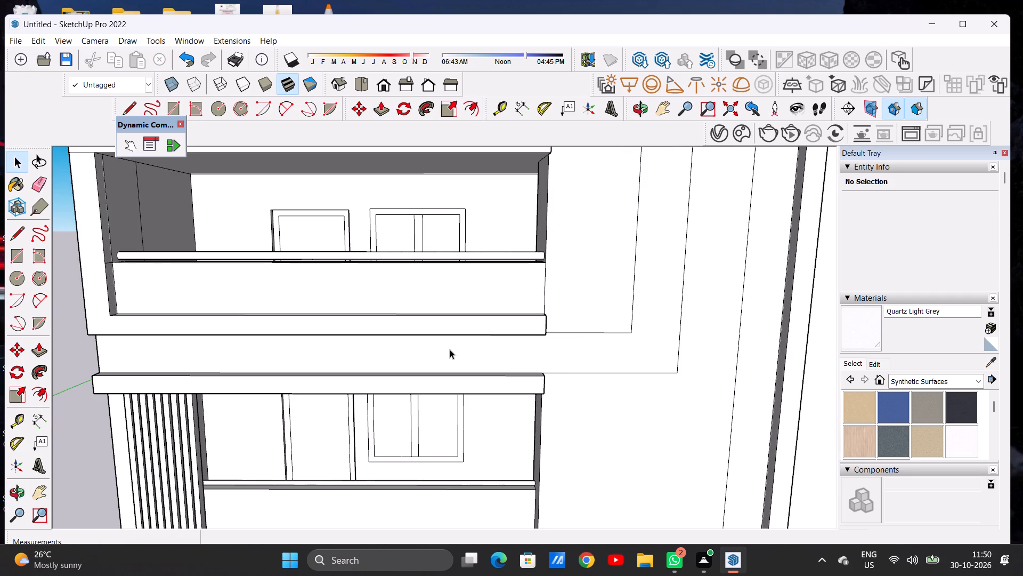
key(r)
scroll(506, 340, down, 4)
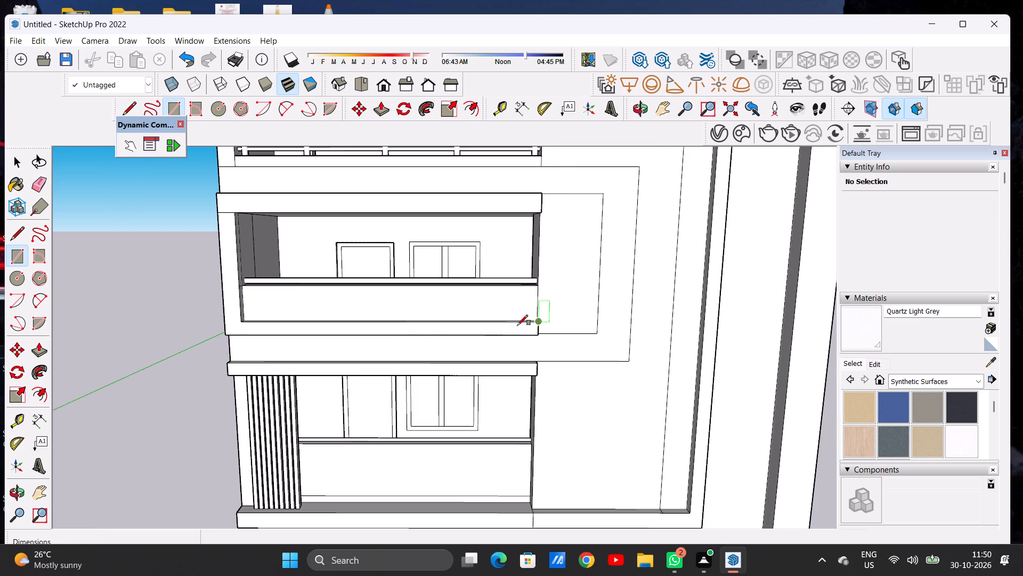
scroll(222, 351, up, 11)
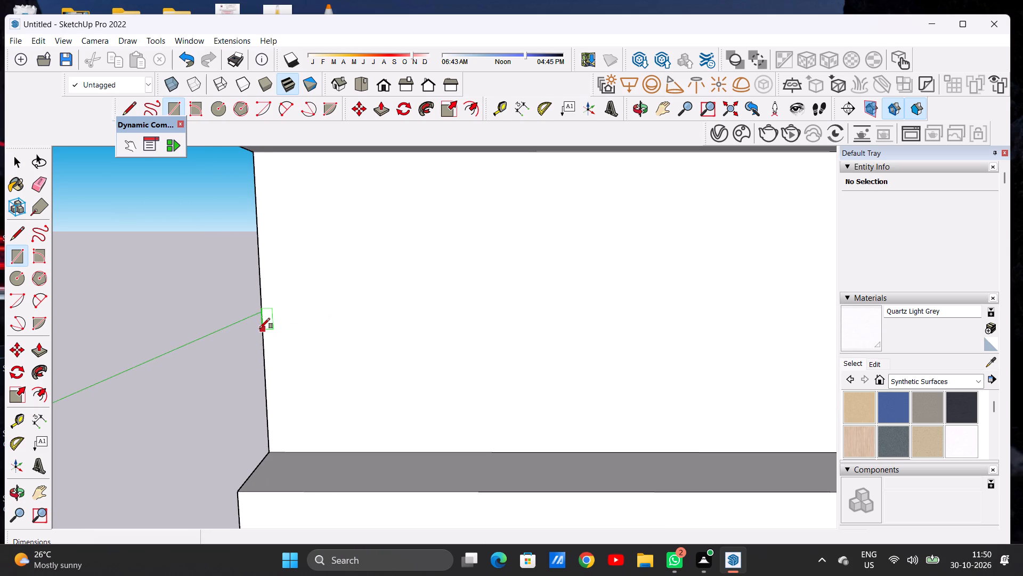
click(259, 323)
click(261, 295)
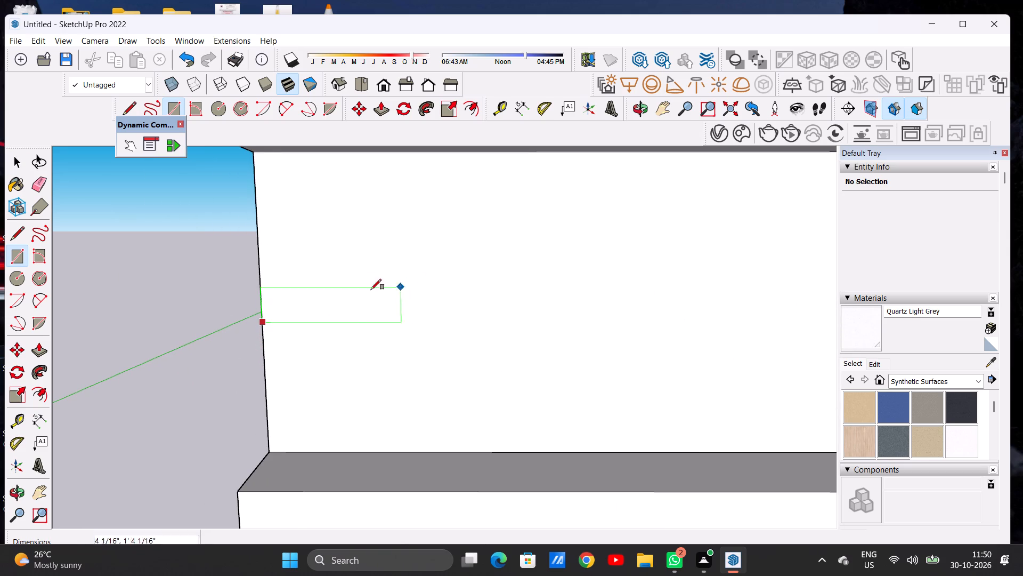
scroll(299, 298, down, 20)
scroll(299, 298, down, 5)
scroll(505, 302, down, 4)
scroll(644, 298, up, 11)
scroll(638, 305, down, 1)
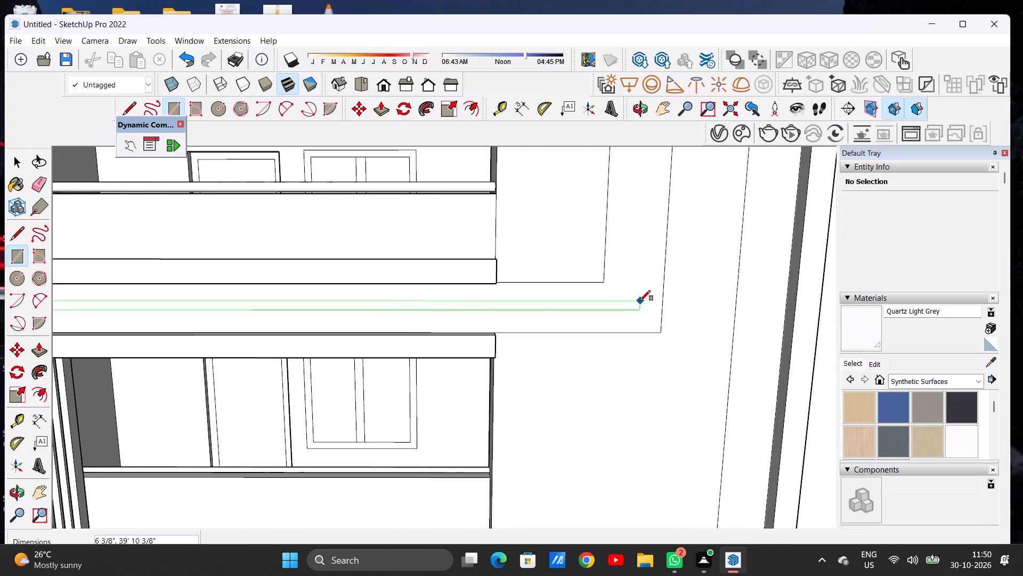
click(640, 301)
key(space)
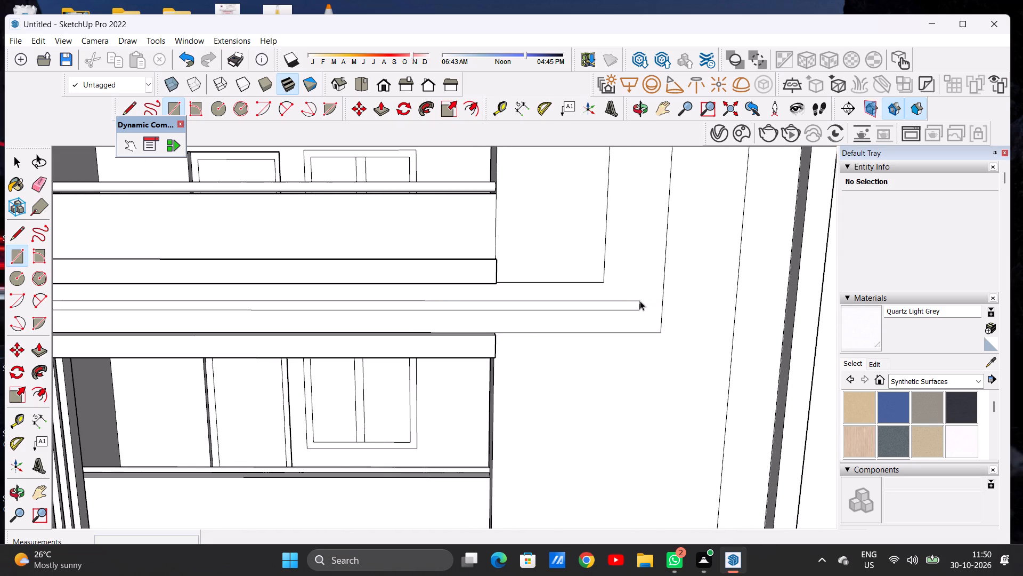
Draw a 6 3/8" vertical line across the thin strip beneath the middle balcony, just short of its end away from the house's edge.
scroll(524, 325, down, 4)
scroll(433, 332, down, 11)
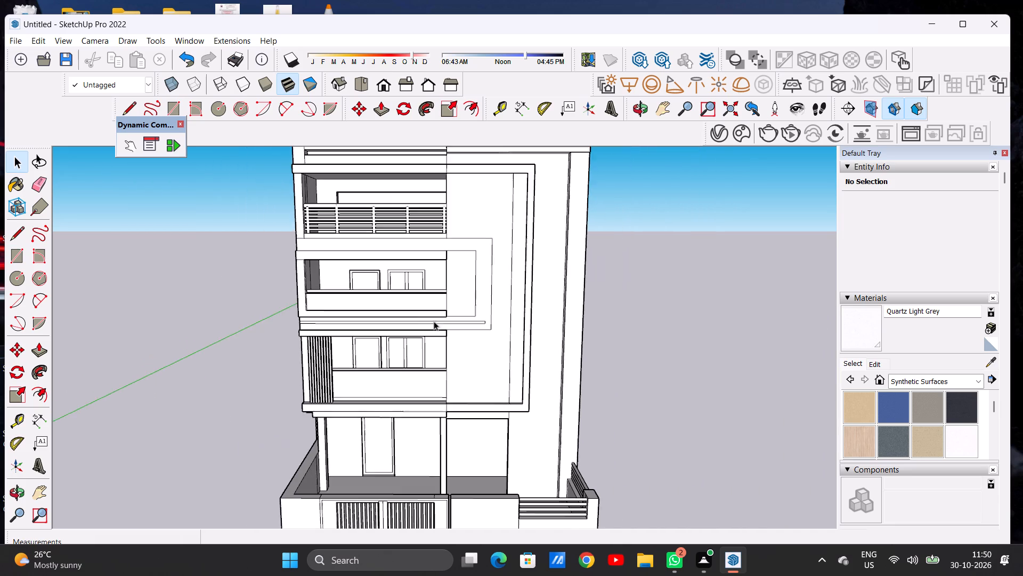
scroll(498, 313, up, 10)
key(l)
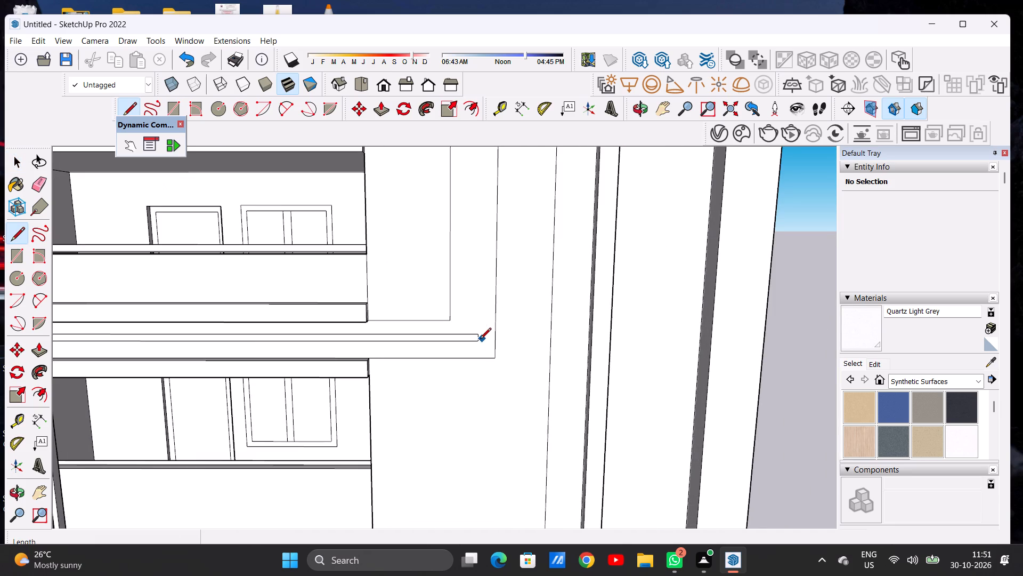
scroll(481, 333, up, 7)
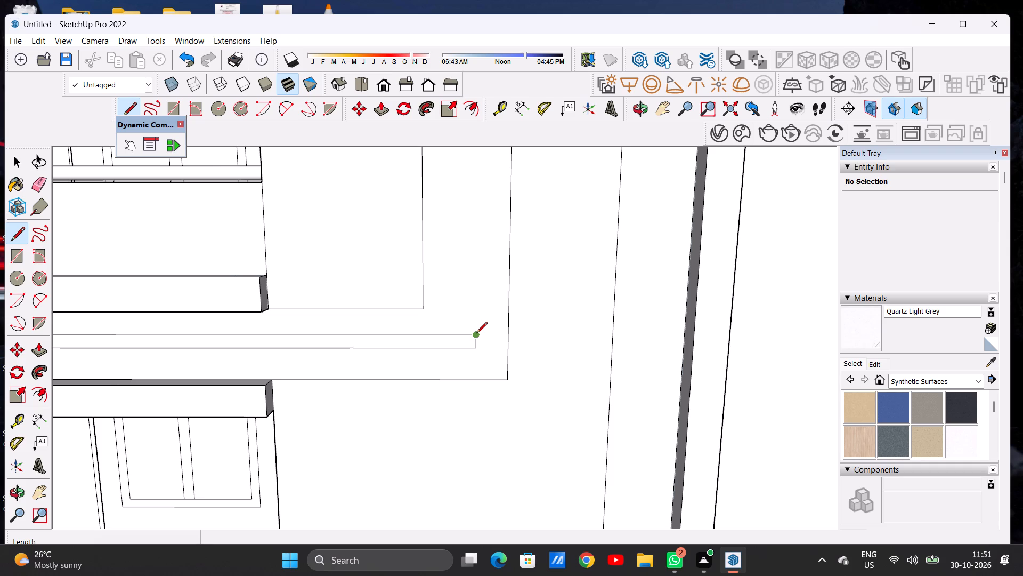
click(476, 334)
scroll(477, 286, down, 10)
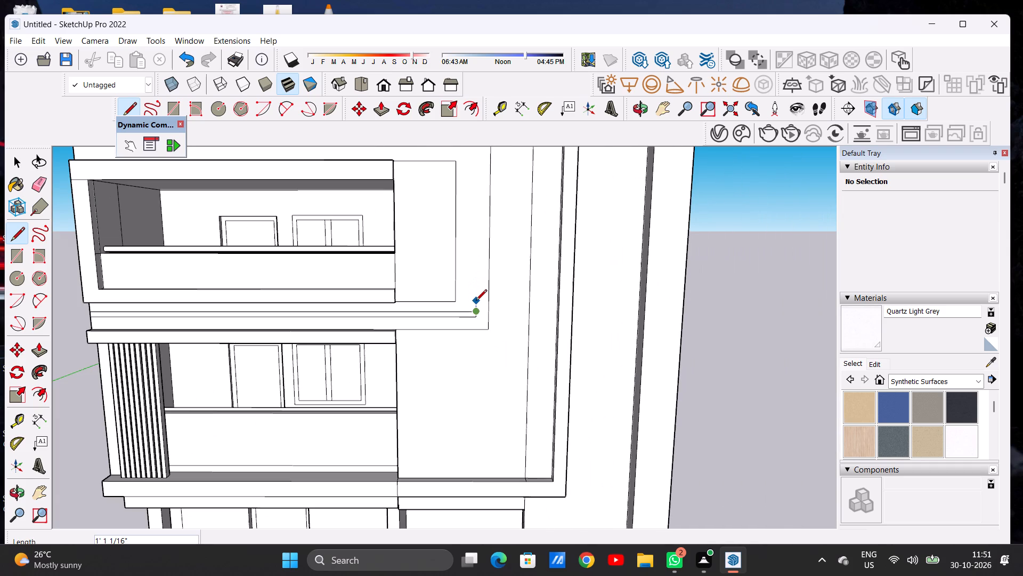
key(space)
text(L)
scroll(466, 320, up, 13)
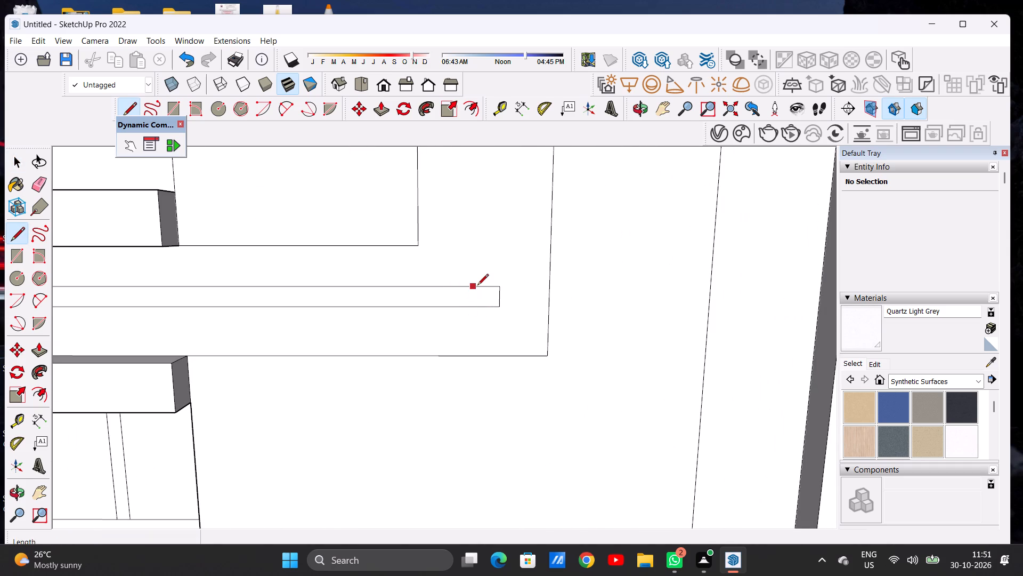
click(477, 286)
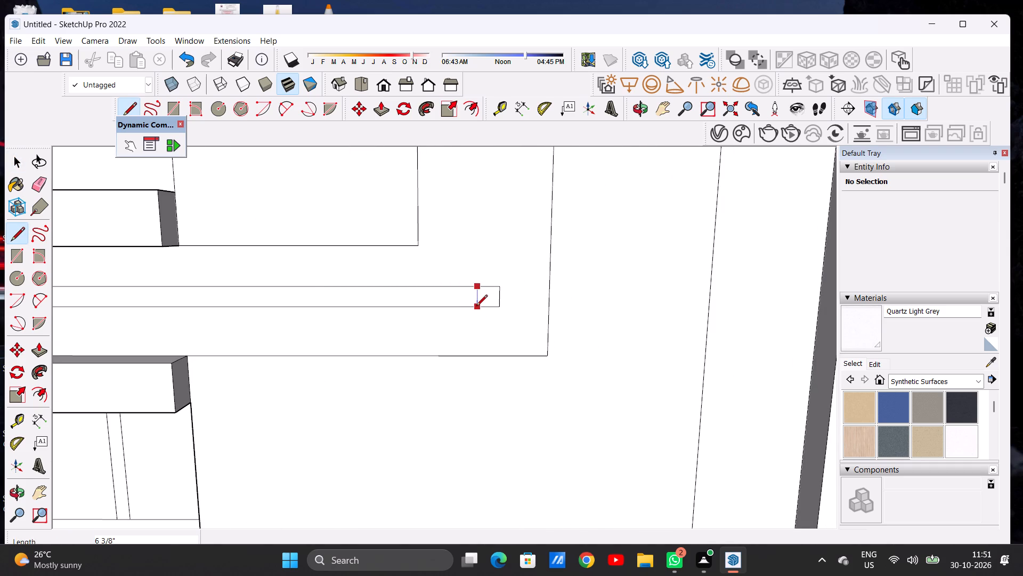
click(476, 307)
key(space)
Erase the three edges of the small end piece beyond the new cross line to shorten the strip.
scroll(478, 311, up, 7)
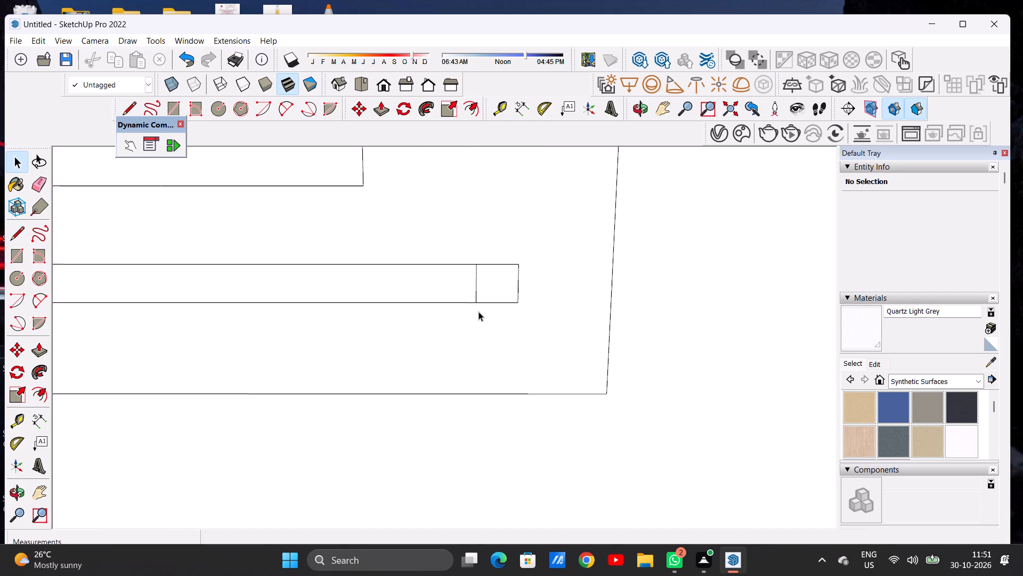
key(e)
drag(494, 246, 500, 297)
drag(508, 276, 522, 295)
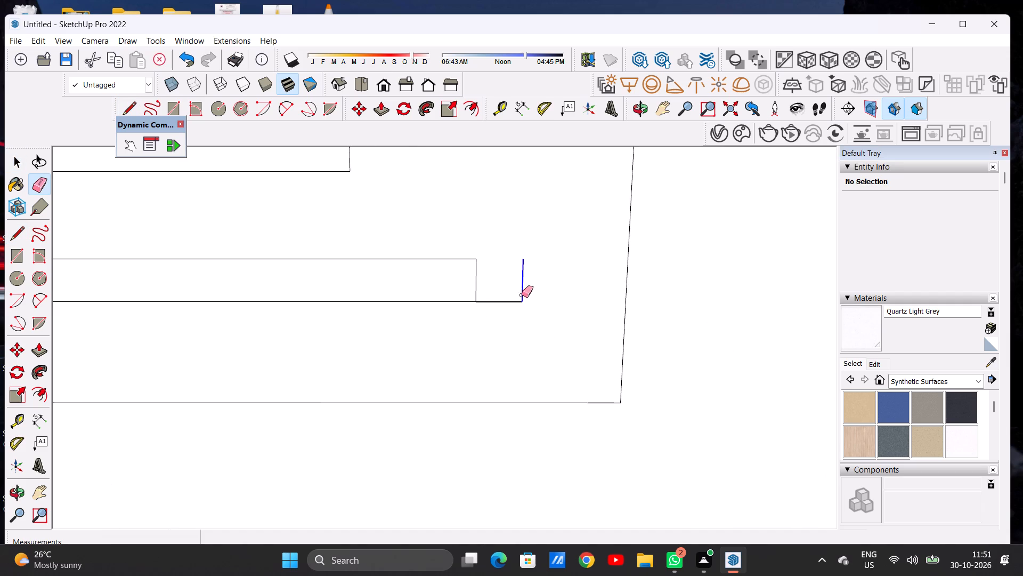
drag(506, 292, 504, 311)
key(space)
Draw the outer groove line from the strip's upper end corner, about 16' 4" up and about 39' 3" across to the house's edge.
key(l)
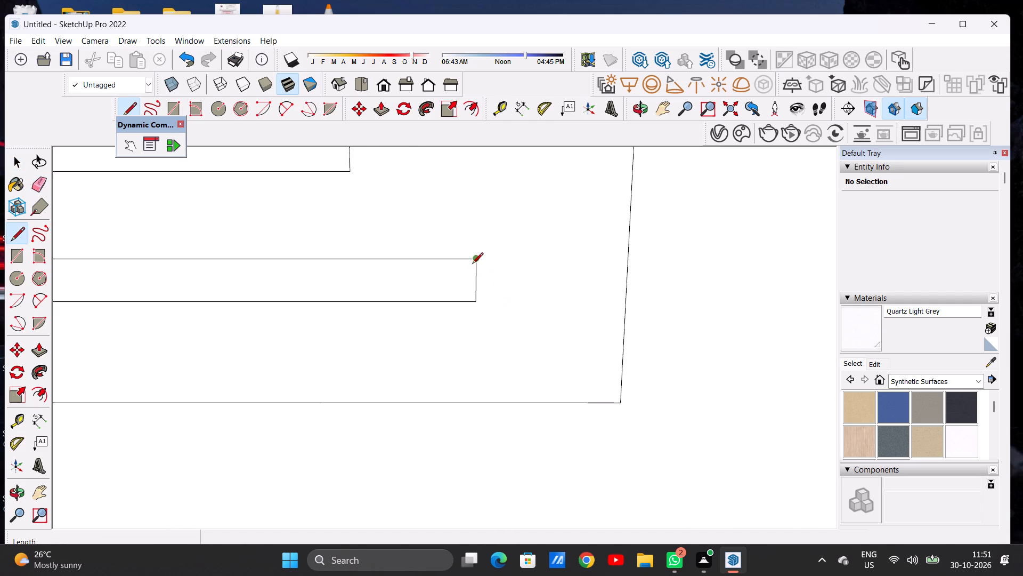
click(473, 261)
scroll(475, 265, down, 20)
scroll(475, 265, down, 1)
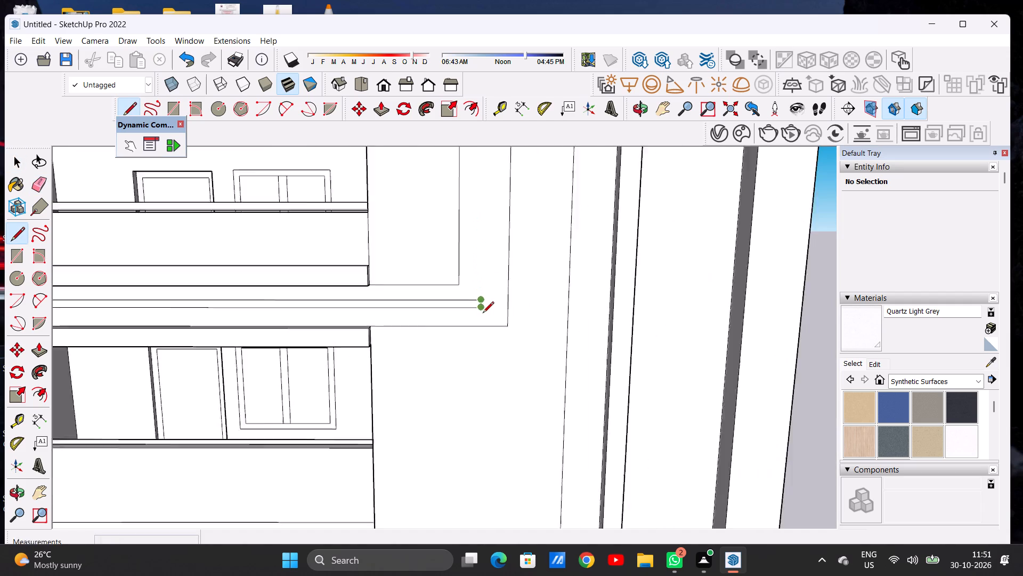
scroll(483, 314, down, 7)
scroll(486, 194, up, 6)
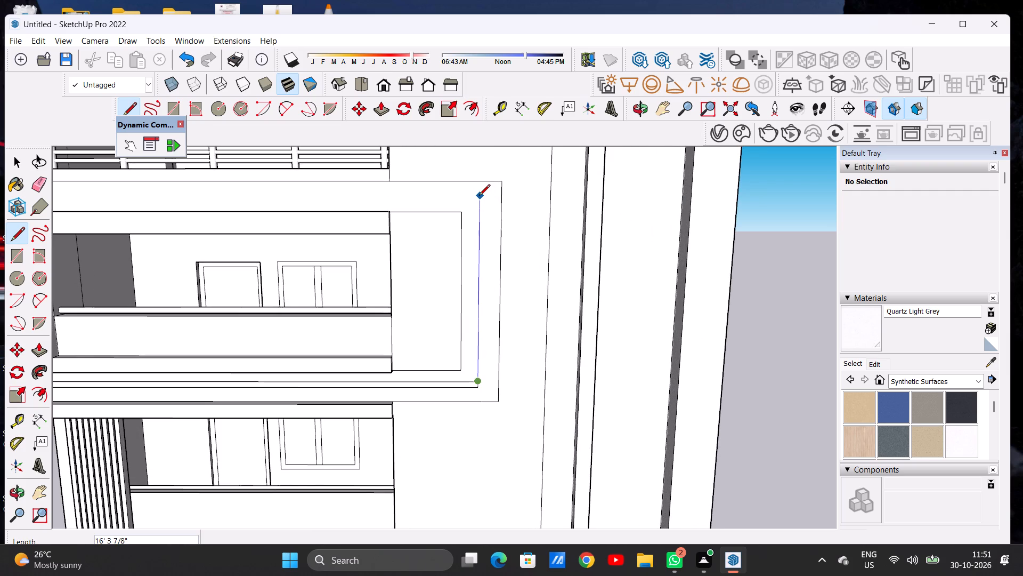
click(478, 196)
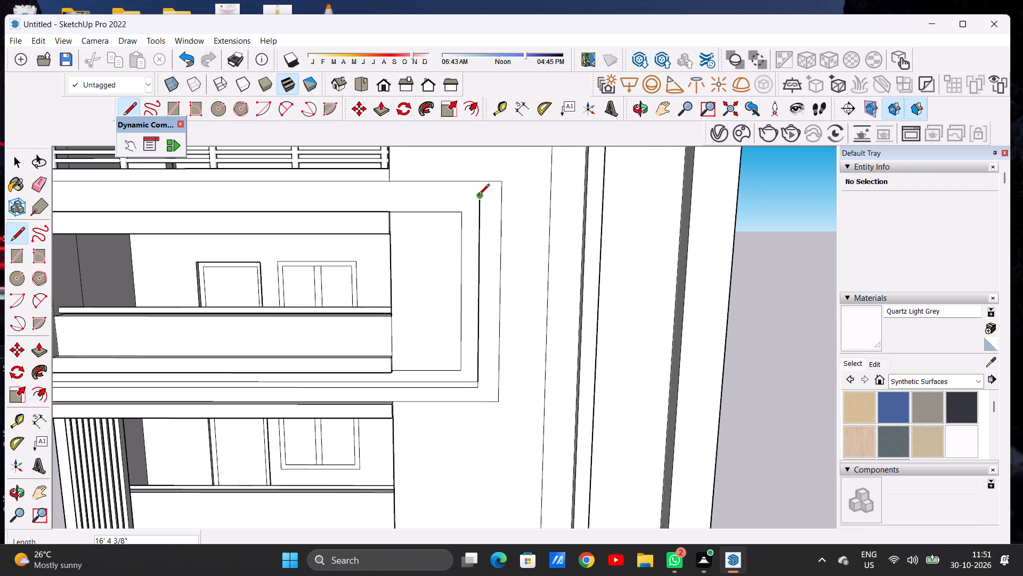
scroll(533, 184, down, 10)
scroll(345, 186, up, 1)
scroll(342, 186, down, 1)
scroll(342, 186, up, 2)
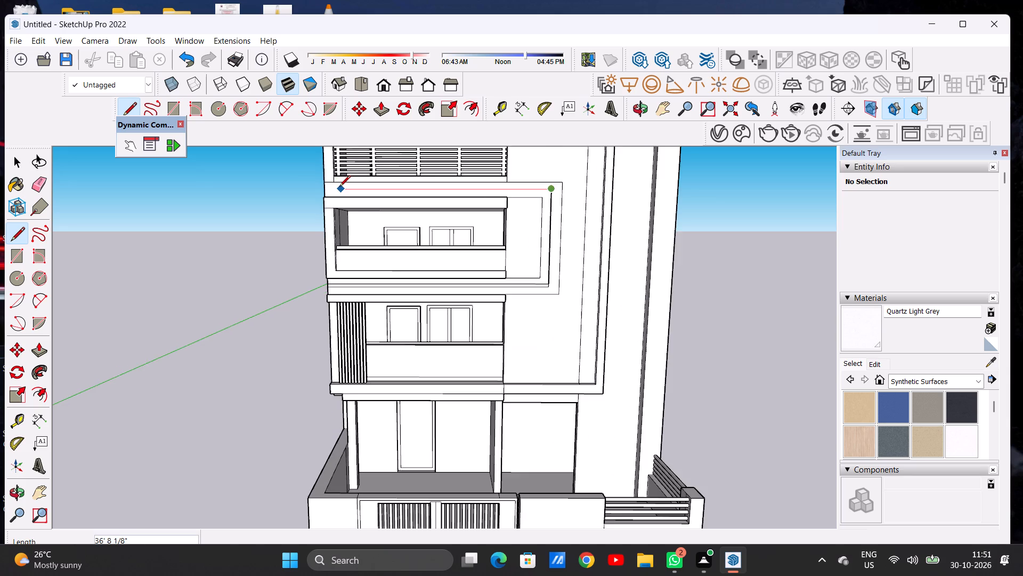
scroll(332, 190, up, 11)
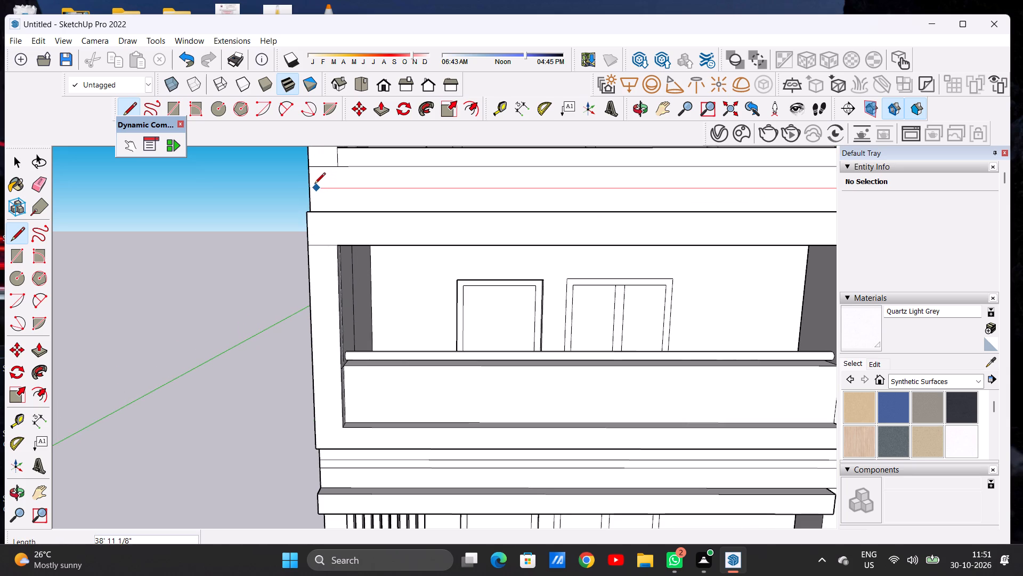
double_click(310, 187)
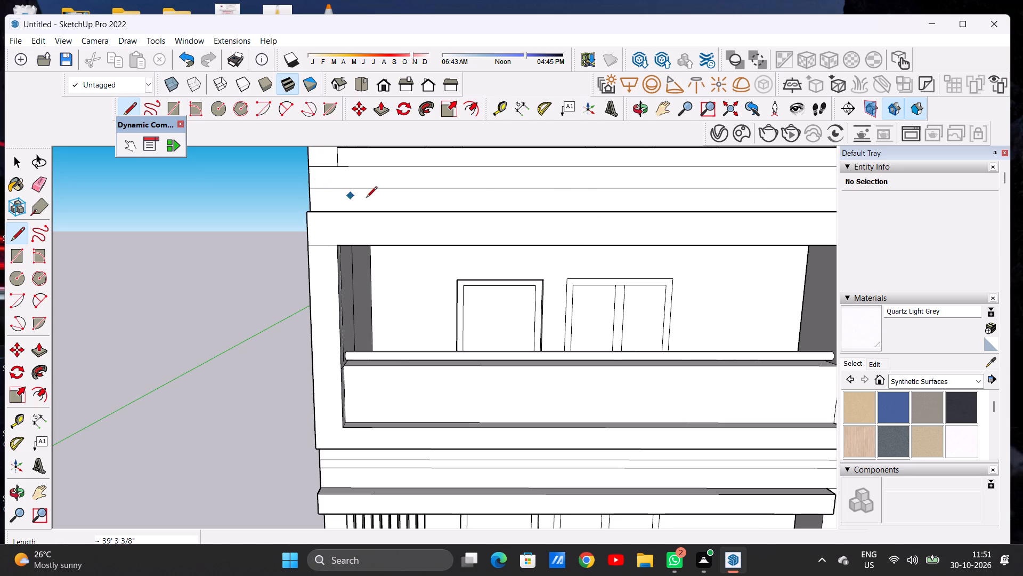
Draw a parallel inner line from the strip's upper edge, about 15' 11" up and about 38' 11" across to the house's edge.
scroll(448, 217, down, 12)
scroll(619, 305, up, 3)
scroll(606, 303, down, 2)
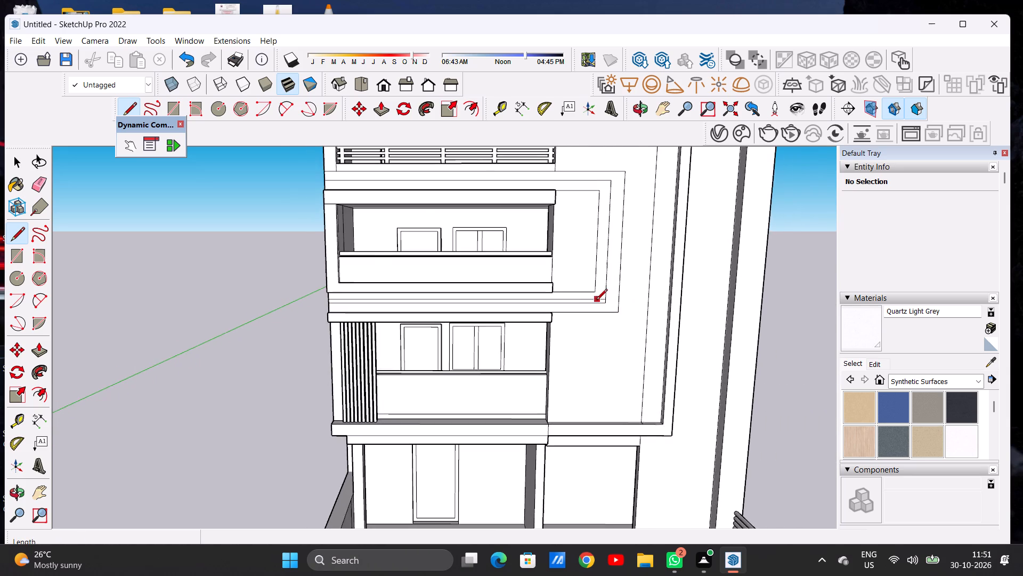
scroll(595, 298, up, 15)
scroll(613, 301, down, 1)
scroll(613, 301, up, 8)
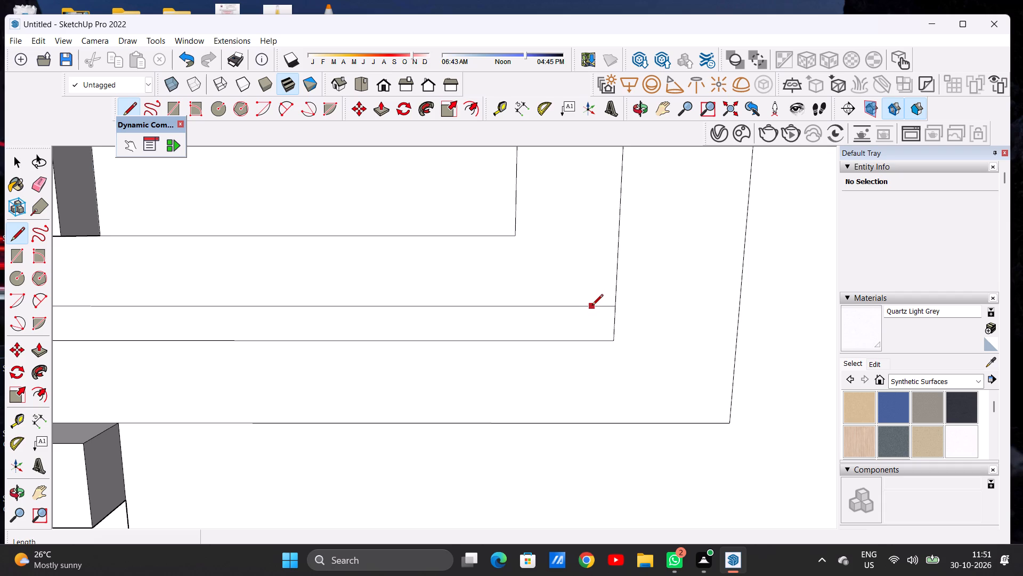
click(592, 306)
scroll(593, 252, down, 20)
scroll(593, 252, down, 9)
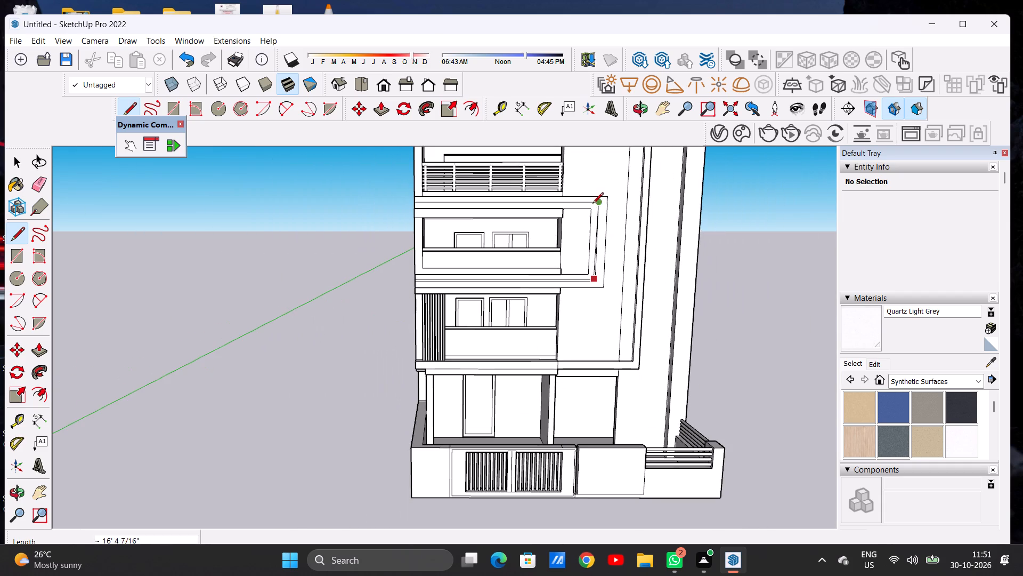
scroll(595, 202, up, 14)
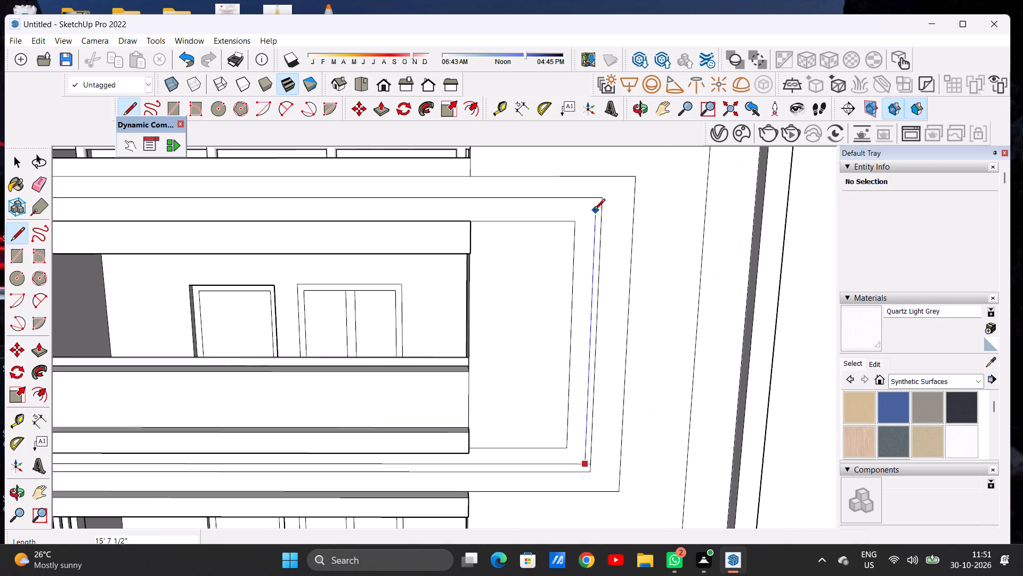
scroll(594, 211, up, 6)
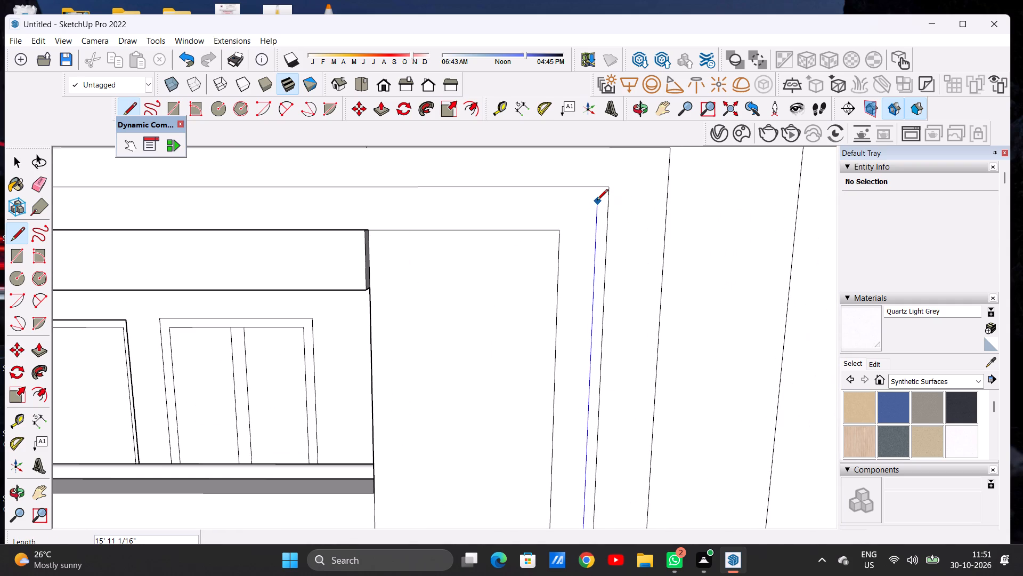
click(597, 201)
scroll(612, 188, down, 19)
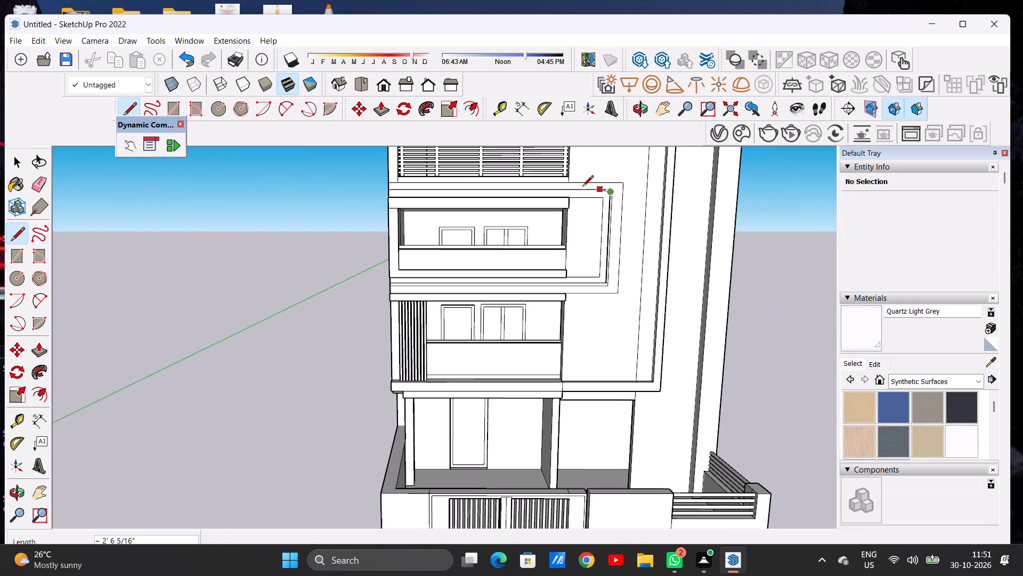
scroll(414, 192, up, 1)
scroll(412, 194, down, 1)
scroll(412, 194, up, 2)
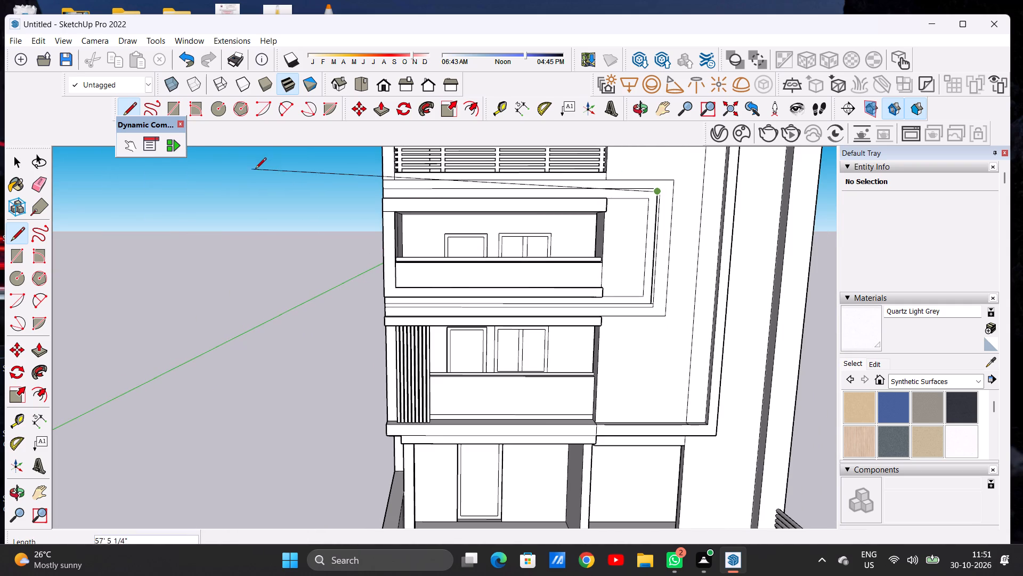
scroll(337, 182, up, 4)
scroll(348, 183, down, 1)
scroll(351, 184, up, 13)
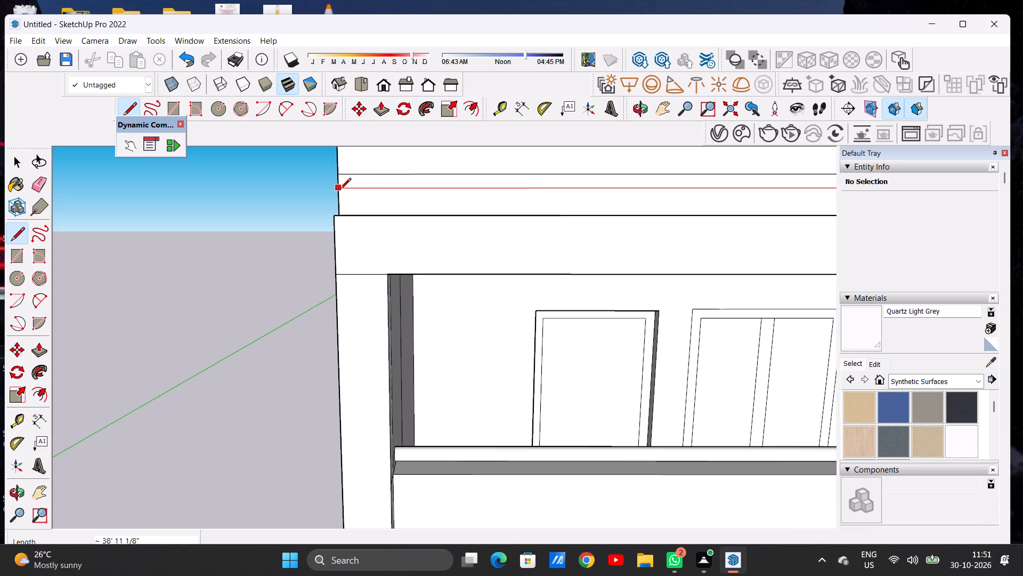
click(339, 190)
key(space)
Examine the whole house from the front, from its side corner and from above, checking the outlined strip around the middle balcony.
scroll(363, 197, down, 5)
scroll(363, 197, up, 1)
scroll(363, 197, down, 4)
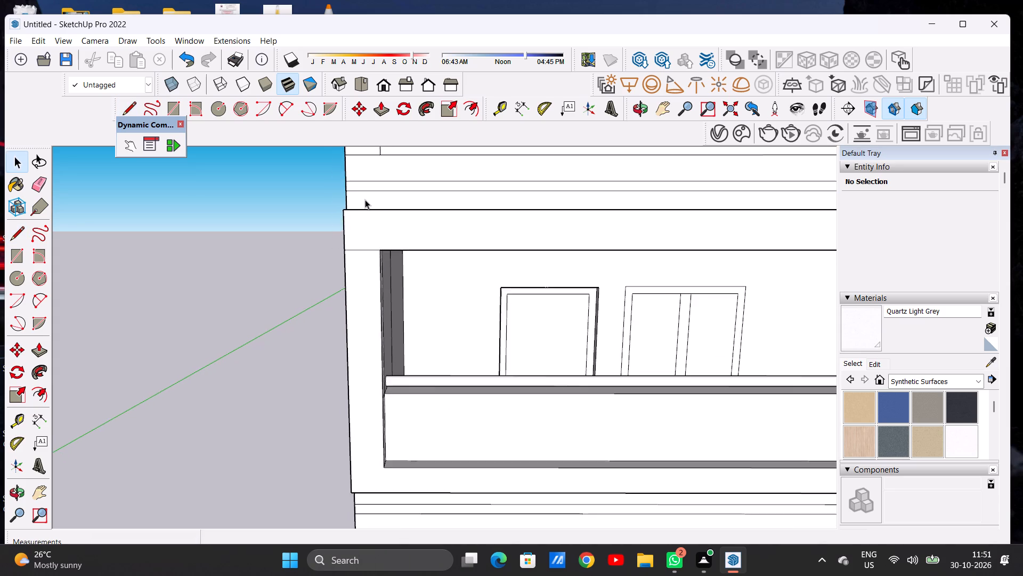
scroll(365, 199, down, 20)
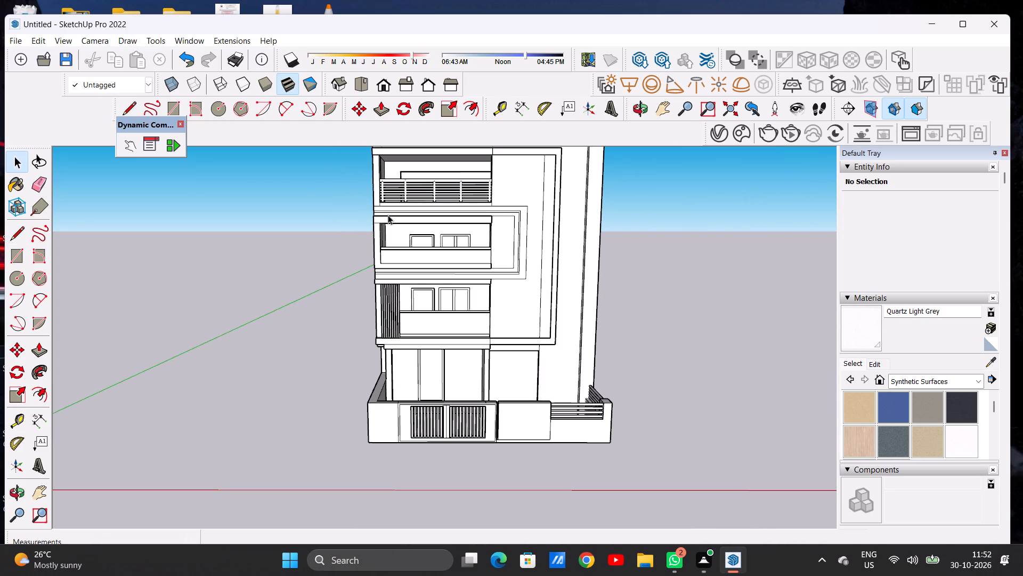
scroll(424, 217, down, 6)
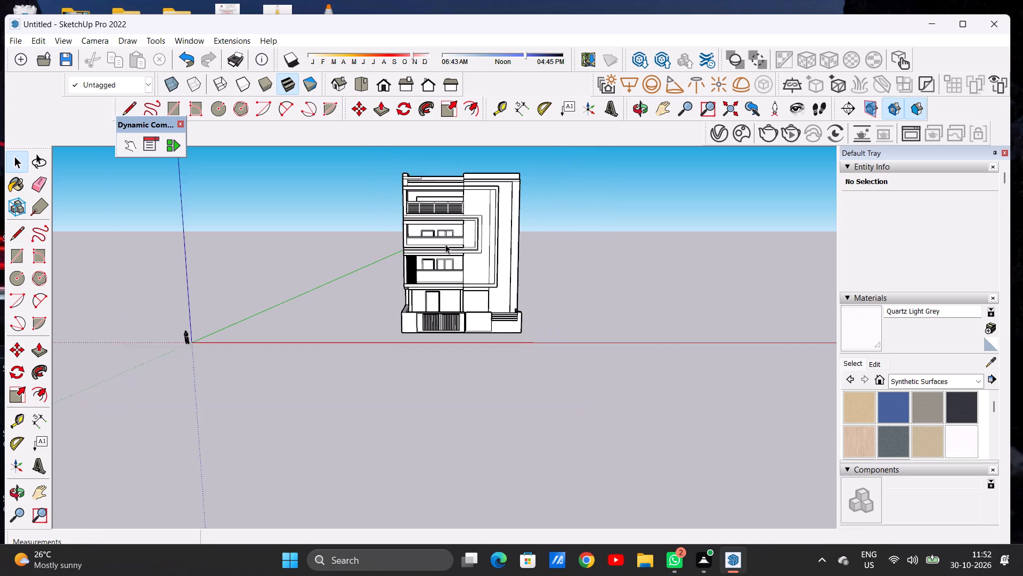
scroll(445, 244, down, 4)
scroll(477, 317, up, 7)
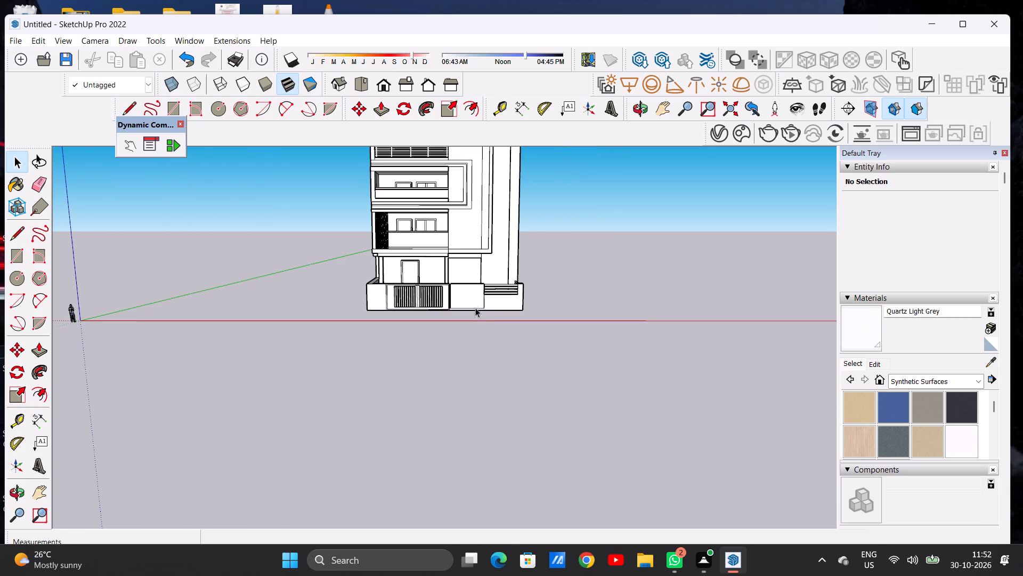
scroll(482, 329, down, 6)
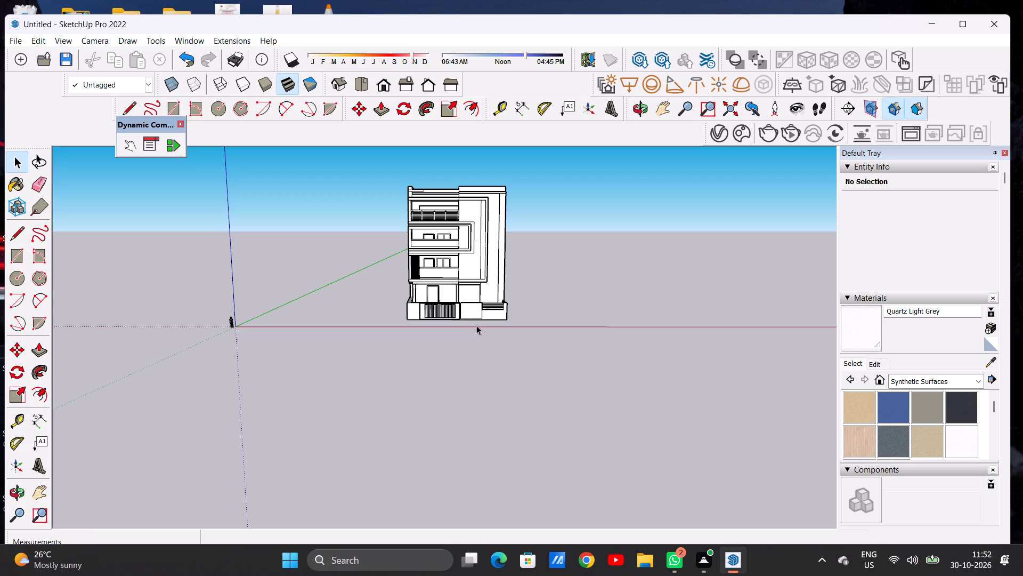
scroll(474, 360, down, 3)
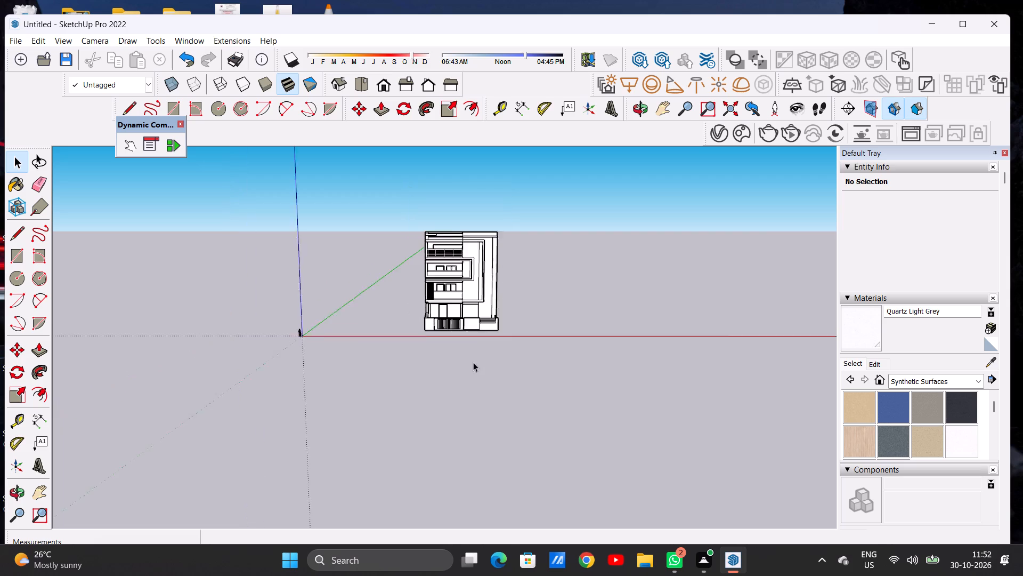
scroll(473, 362, down, 3)
scroll(471, 275, up, 16)
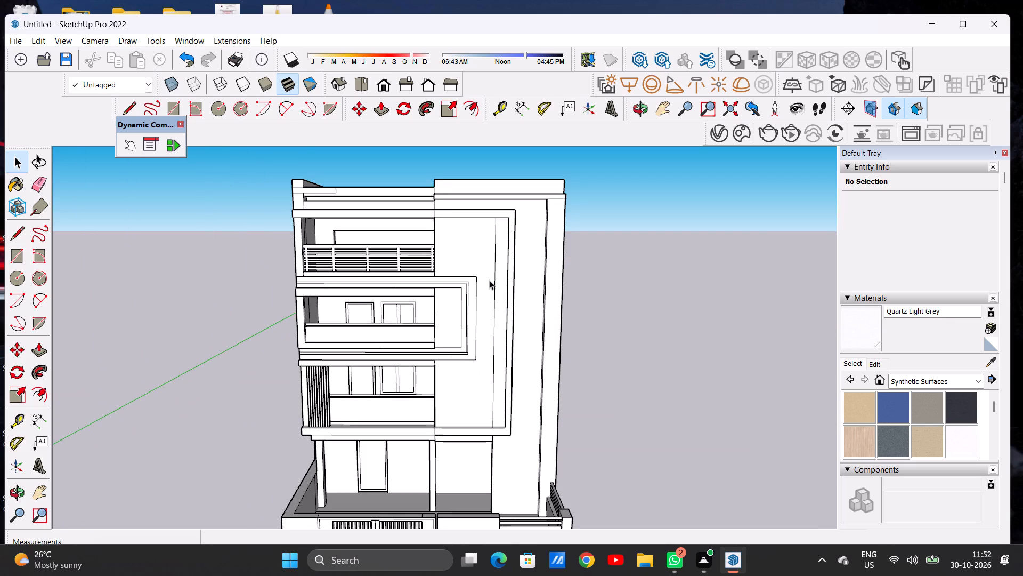
scroll(492, 281, down, 6)
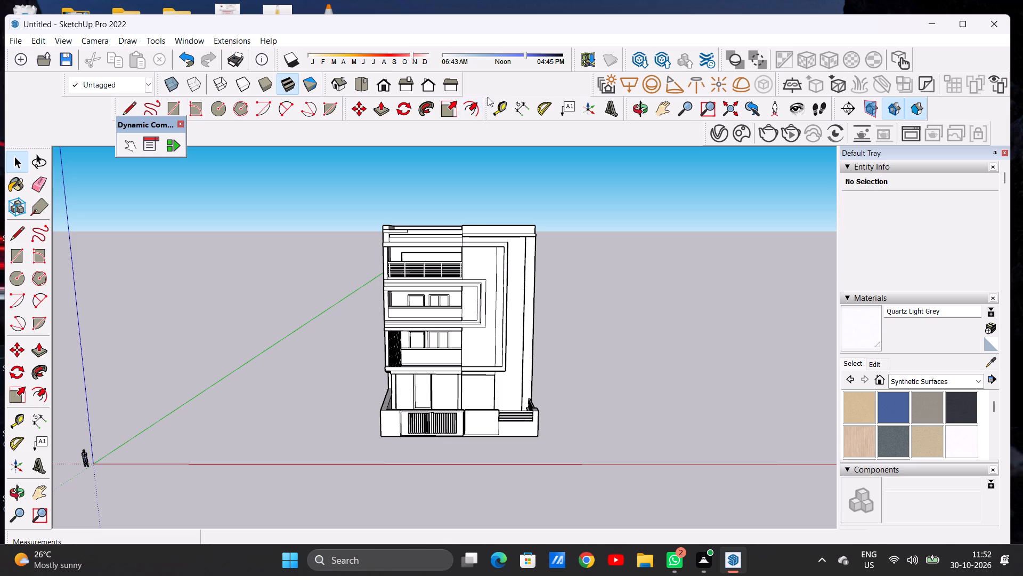
click(638, 111)
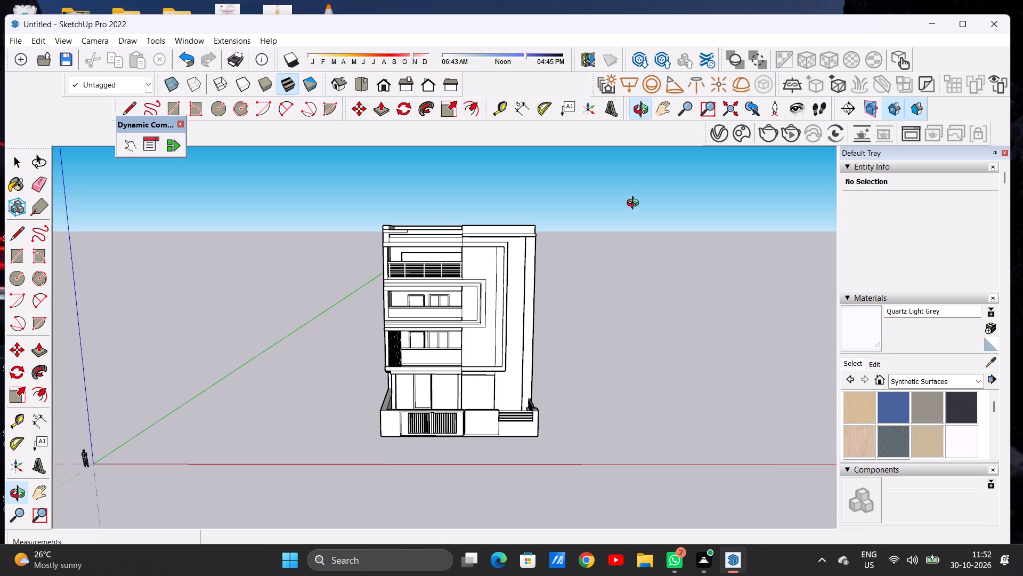
drag(610, 383, 490, 377)
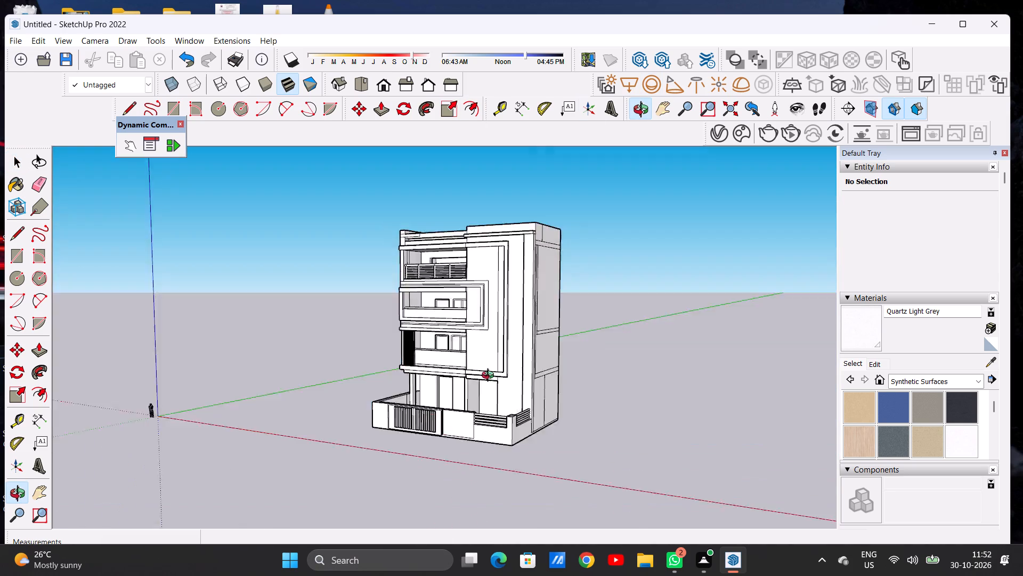
drag(490, 377, 549, 514)
scroll(499, 238, up, 2)
scroll(499, 238, down, 2)
scroll(499, 238, up, 4)
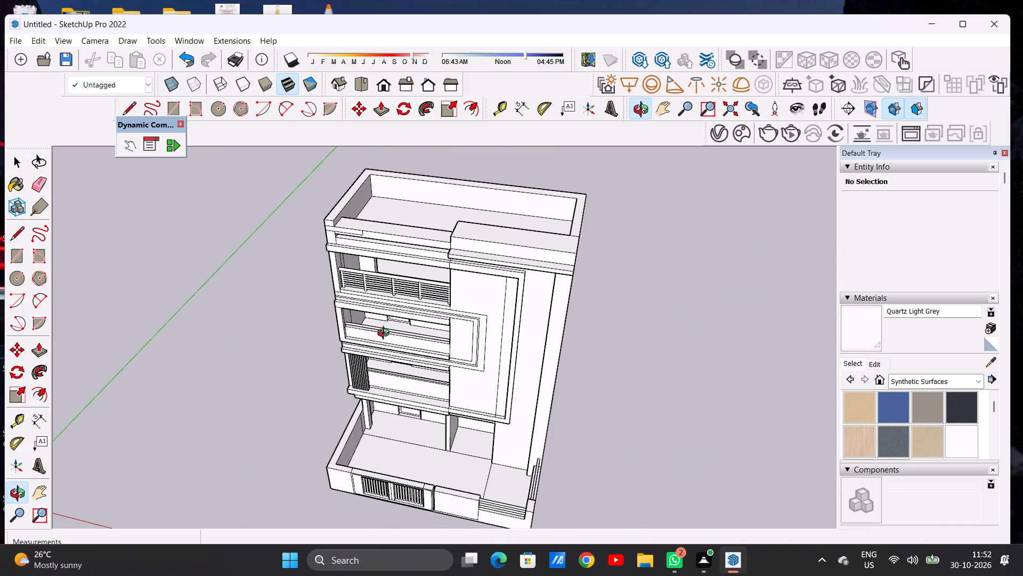
Examine the whole house from the side corner, from above and from the front, including the balcony surrounds.
drag(386, 336, 391, 307)
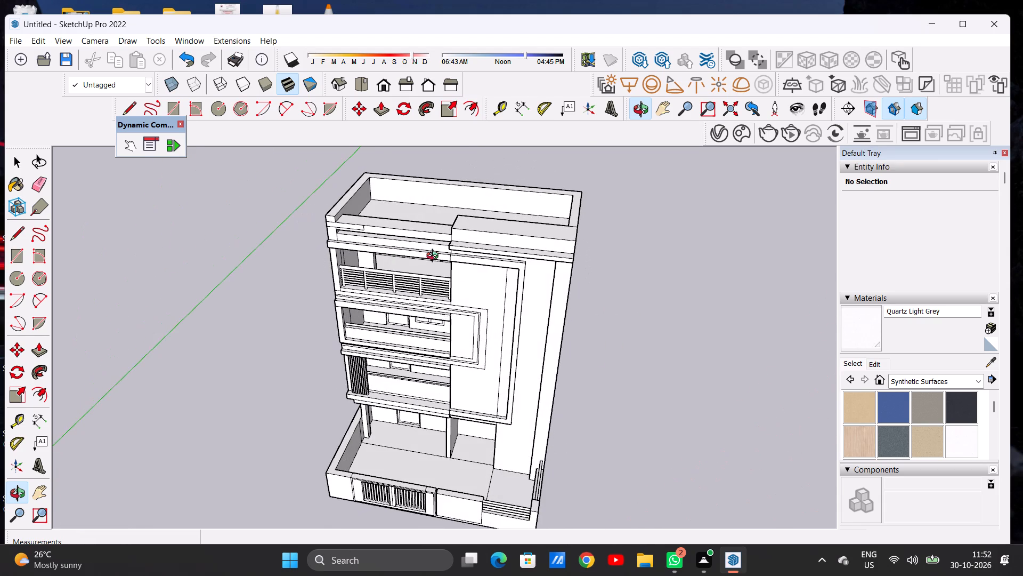
drag(598, 275, 326, 311)
drag(614, 281, 364, 299)
drag(610, 278, 394, 293)
drag(652, 265, 455, 268)
drag(640, 255, 456, 261)
drag(628, 273, 432, 244)
drag(567, 322, 448, 212)
drag(437, 197, 449, 342)
drag(458, 265, 448, 268)
drag(519, 364, 469, 205)
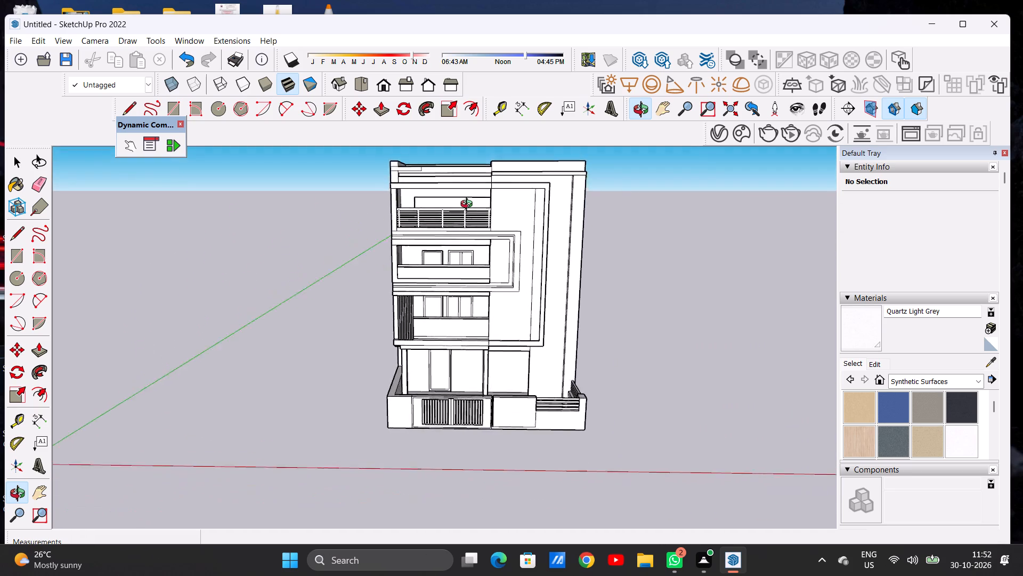
drag(469, 205, 474, 202)
scroll(474, 202, up, 6)
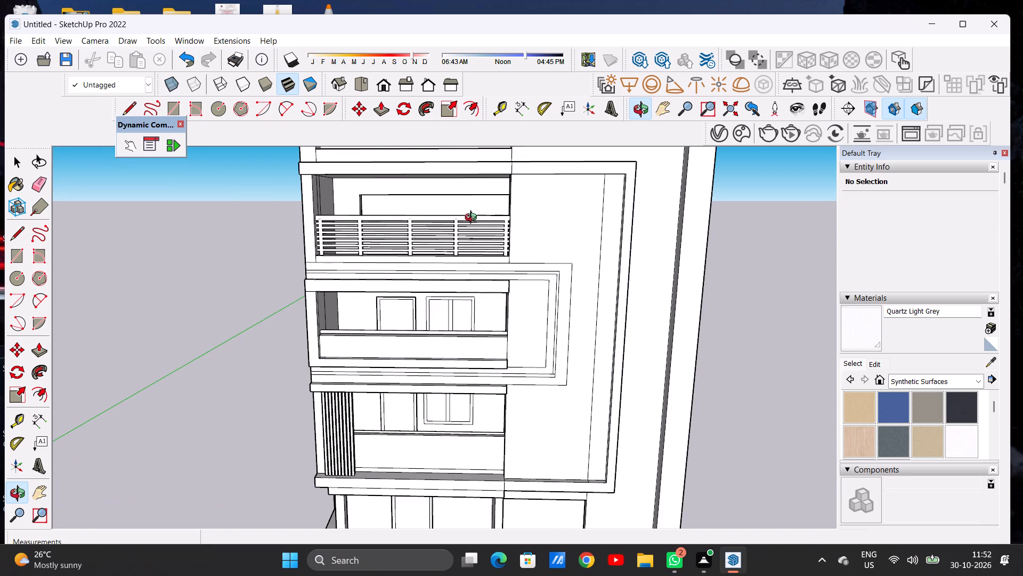
drag(473, 254, 476, 327)
scroll(515, 262, down, 14)
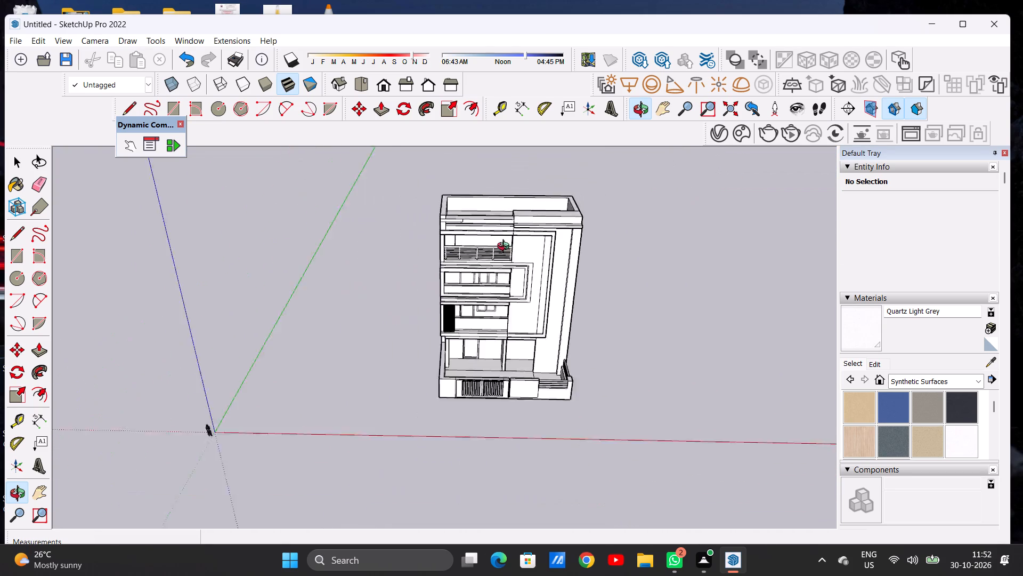
scroll(506, 247, down, 2)
scroll(524, 364, up, 3)
scroll(524, 365, down, 1)
scroll(524, 365, up, 3)
middle_drag(526, 359, 507, 292)
key(space)
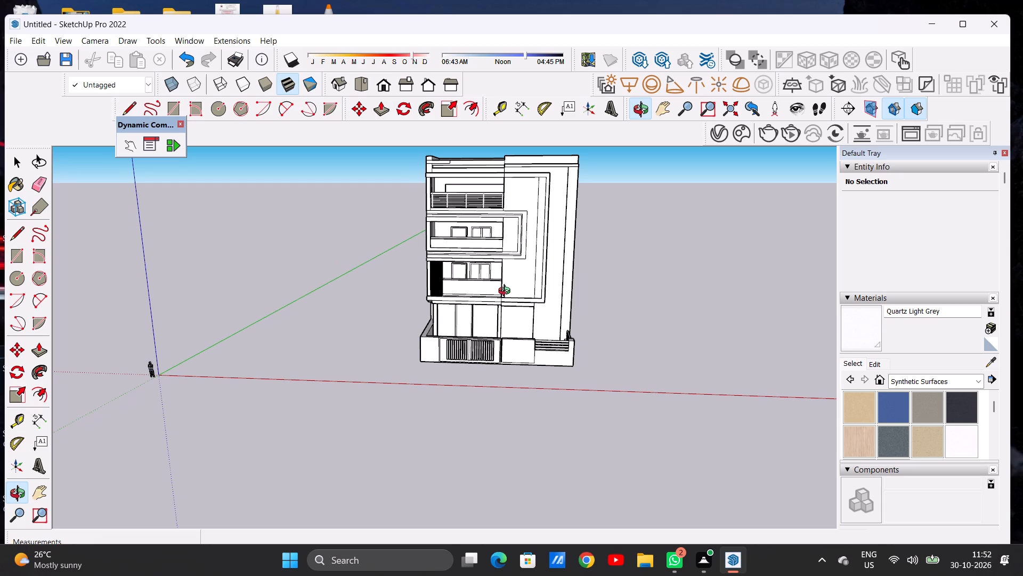
Examine the ground floor's front boundary wall and its barred gate at close range.
scroll(511, 308, down, 4)
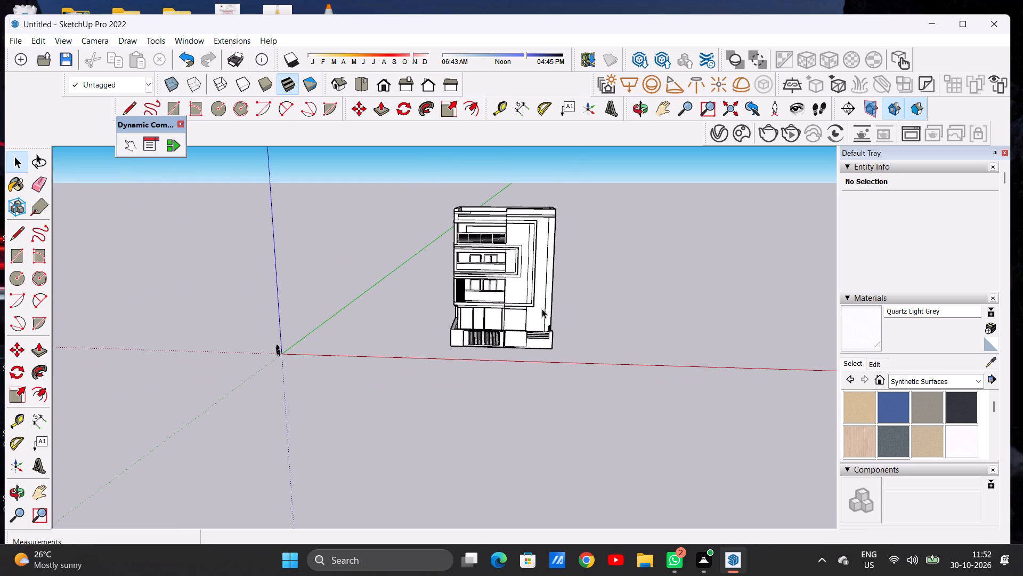
scroll(482, 339, up, 6)
scroll(482, 340, down, 1)
scroll(482, 340, up, 10)
scroll(500, 335, down, 1)
scroll(500, 335, up, 6)
middle_drag(498, 367, 500, 355)
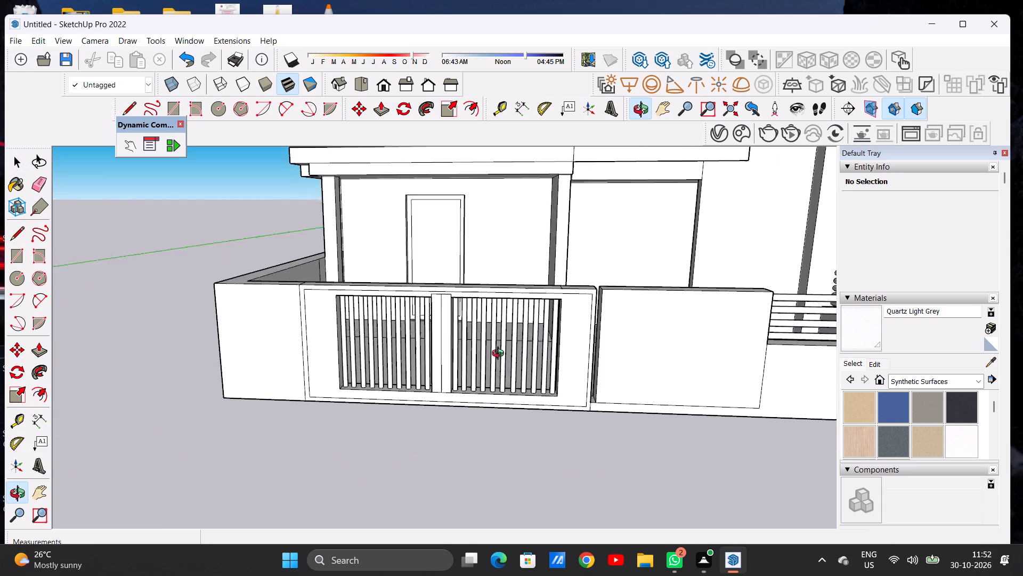
middle_drag(500, 355, 510, 338)
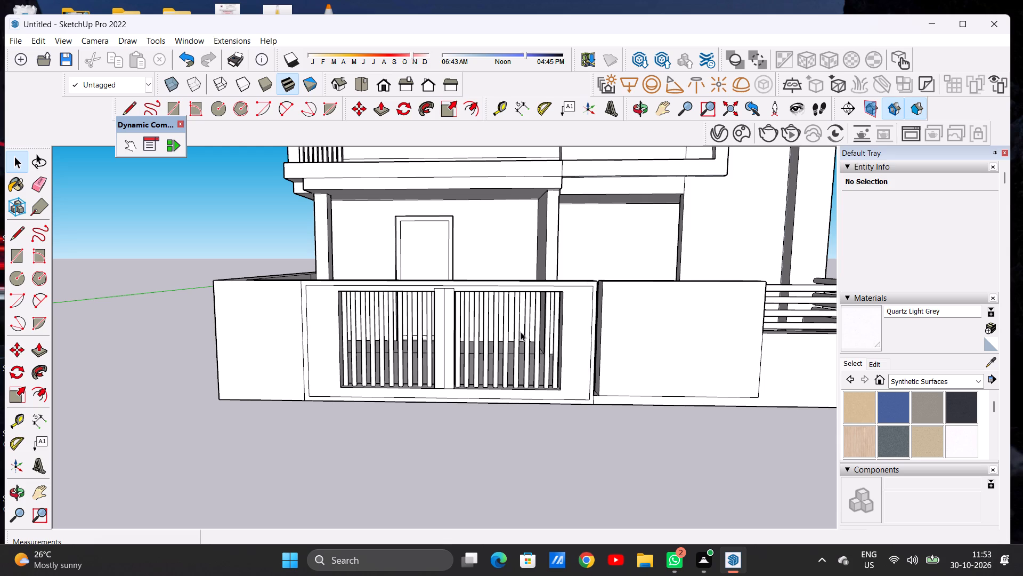
scroll(338, 367, down, 14)
scroll(351, 366, up, 5)
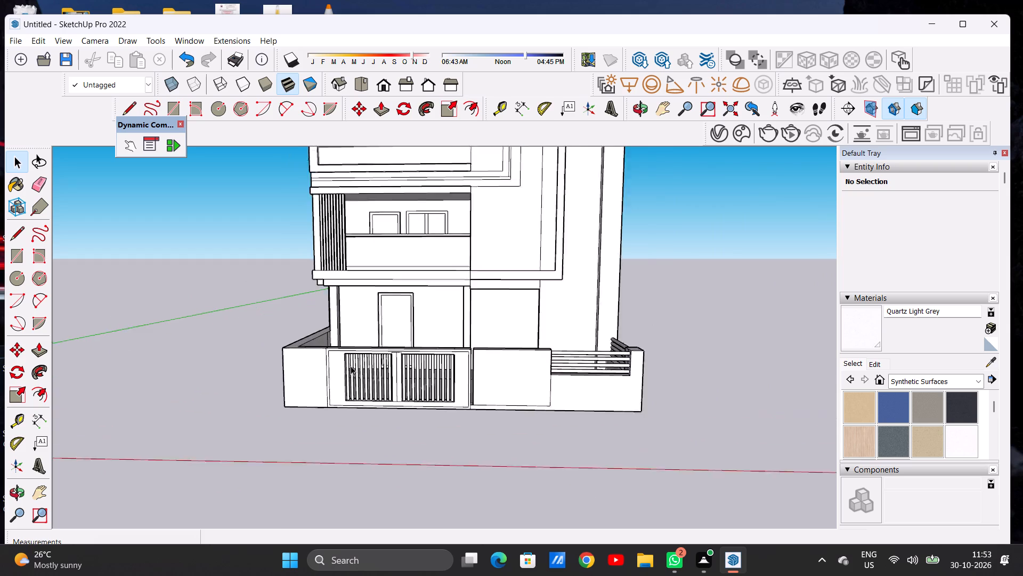
scroll(351, 366, up, 2)
scroll(351, 365, down, 1)
scroll(351, 365, up, 1)
middle_drag(352, 379, 356, 399)
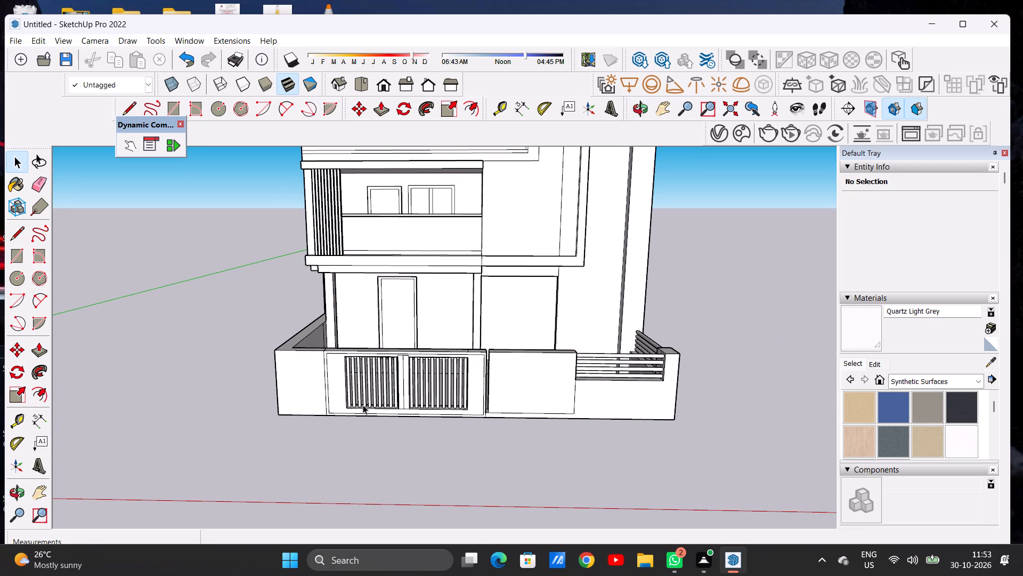
Paint the outer border strip around the barred gate's front face with Color M07 from the Colors collection.
click(947, 381)
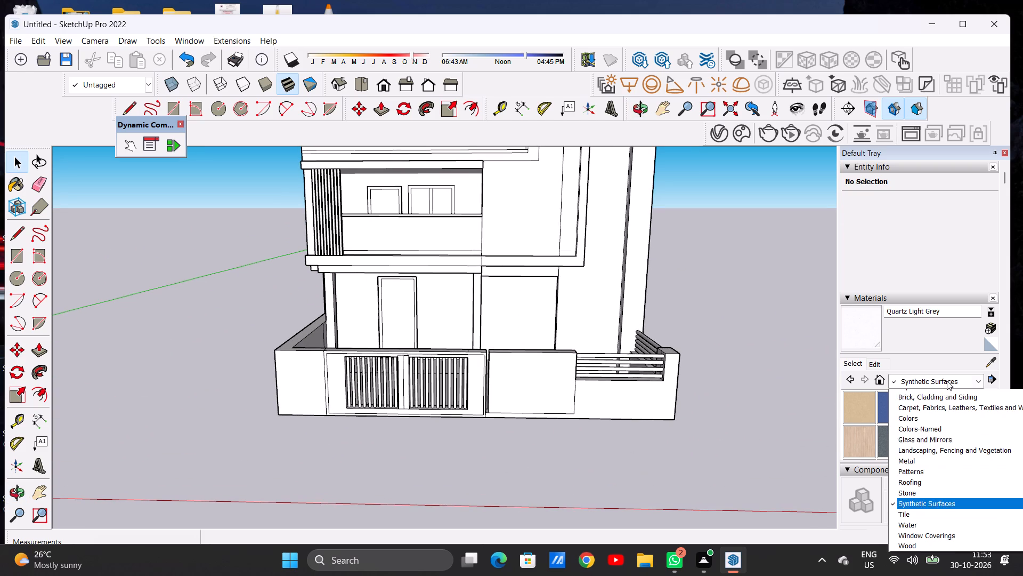
click(927, 431)
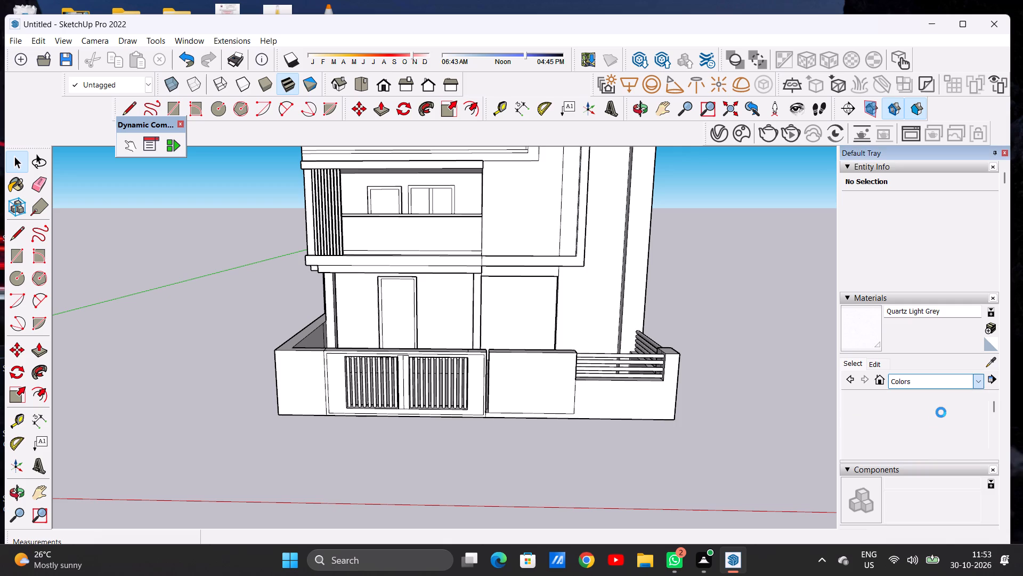
scroll(908, 420, down, 8)
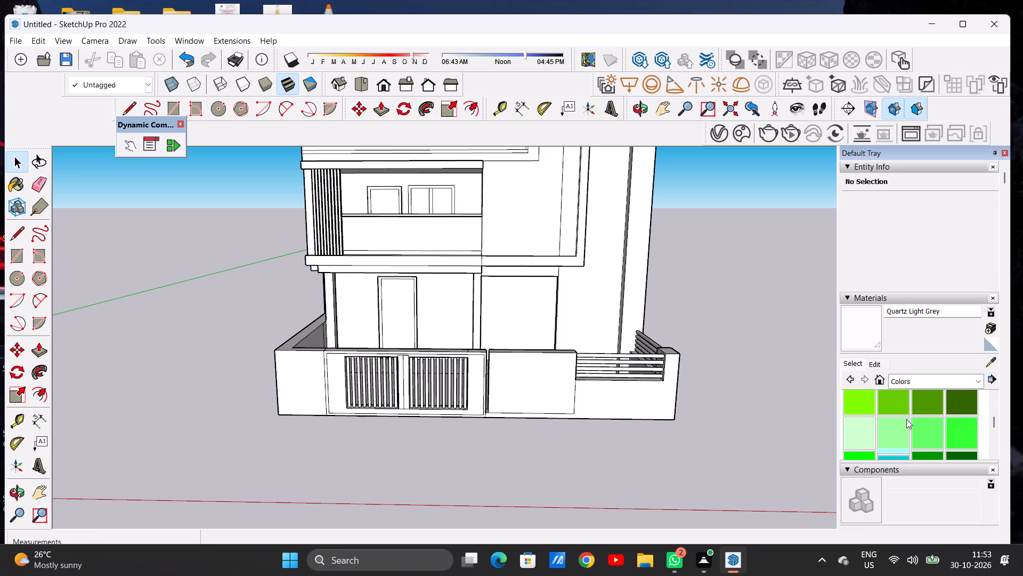
scroll(906, 419, down, 7)
scroll(915, 420, up, 1)
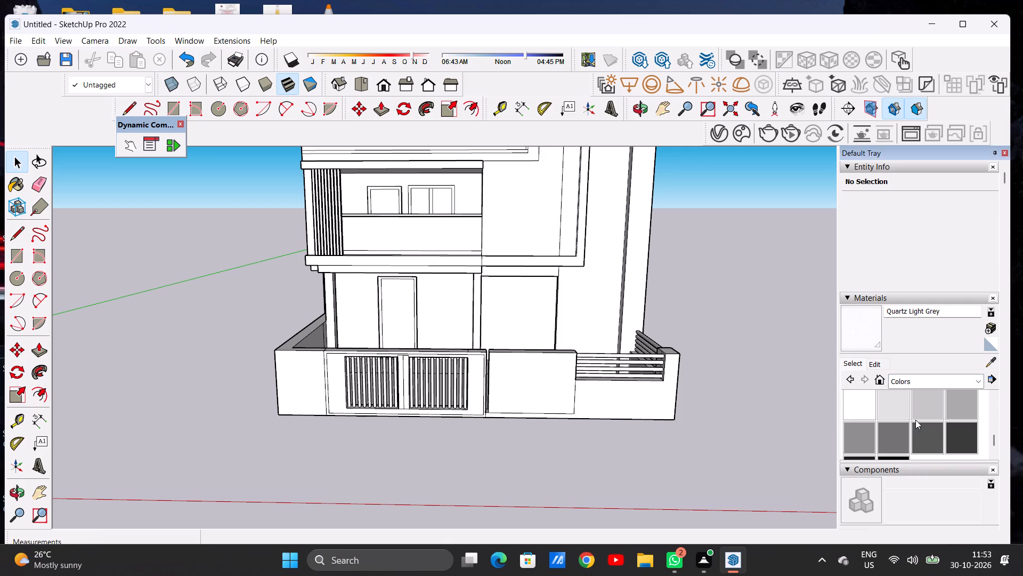
click(960, 435)
scroll(407, 405, up, 6)
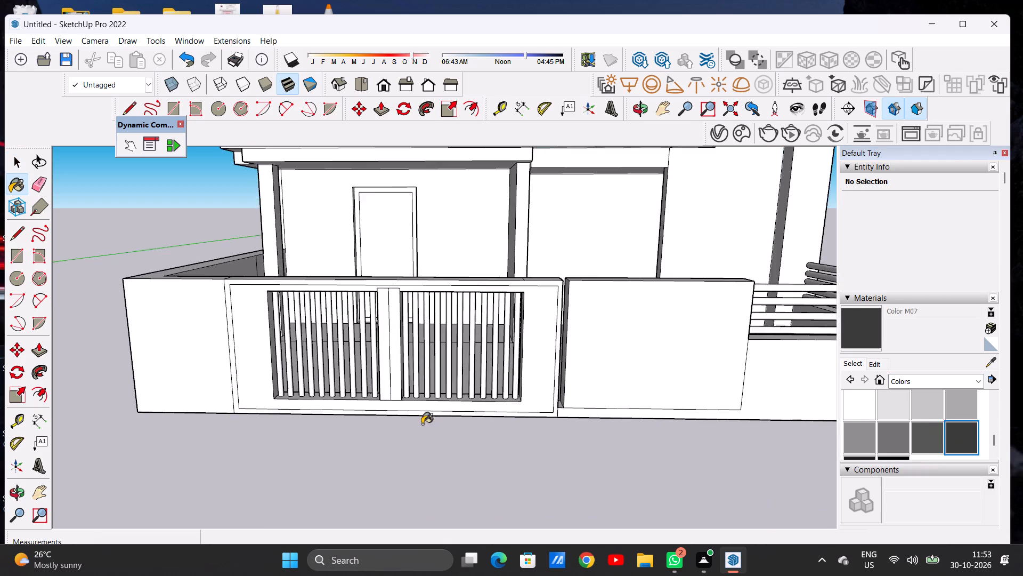
scroll(422, 424, up, 5)
scroll(440, 420, down, 1)
scroll(440, 420, up, 5)
scroll(648, 420, up, 3)
scroll(654, 420, down, 1)
scroll(654, 420, up, 5)
scroll(664, 403, down, 1)
scroll(664, 403, up, 4)
click(653, 402)
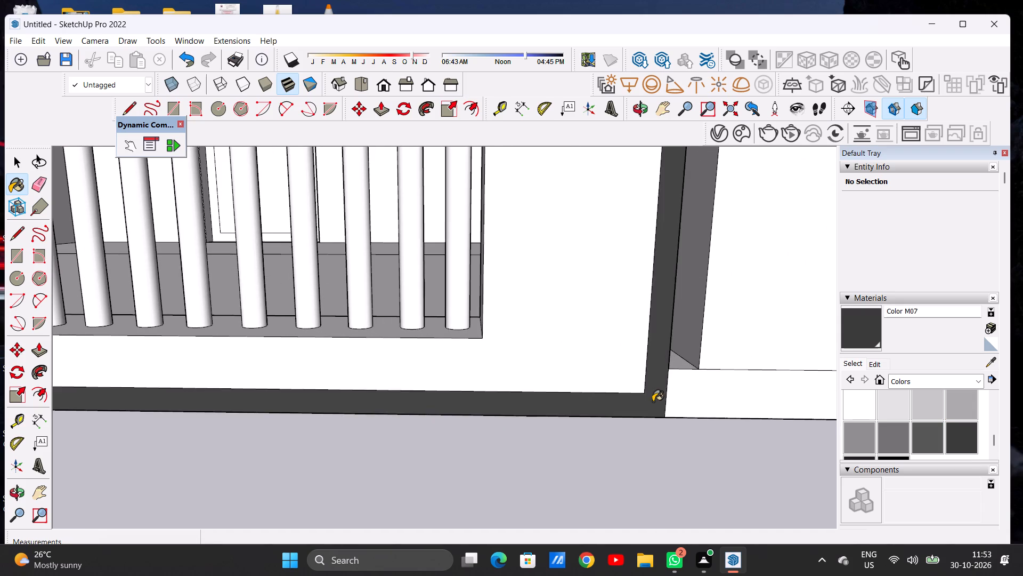
Paint both sections of the gate frame's top face with Color M07.
scroll(633, 409, down, 17)
scroll(571, 431, down, 1)
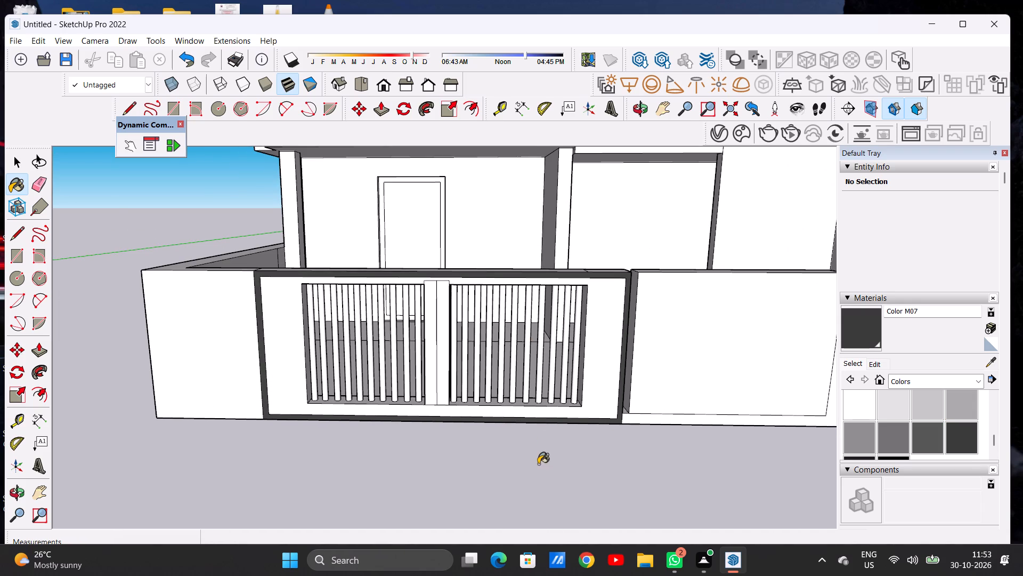
middle_drag(537, 386, 532, 458)
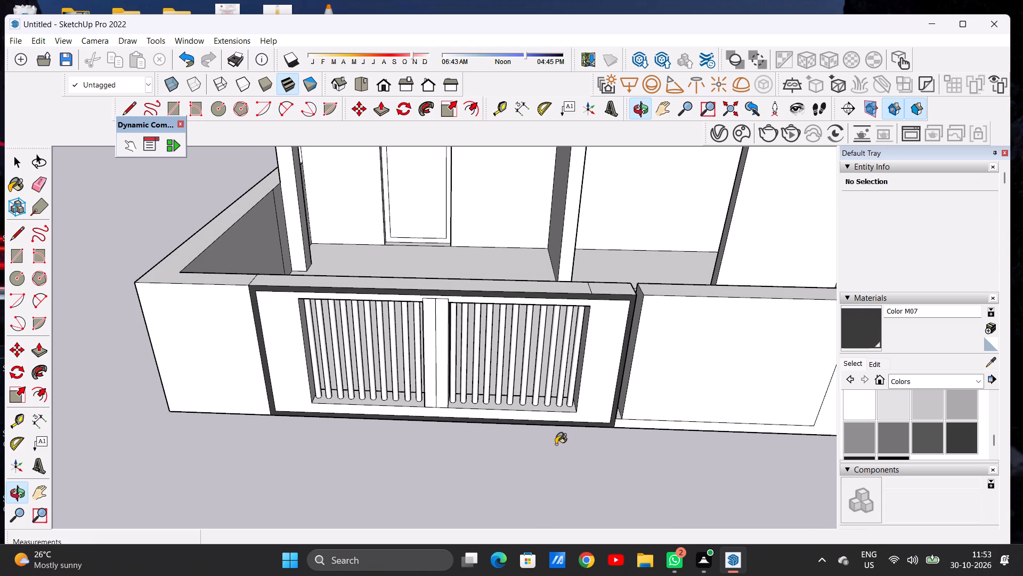
scroll(580, 305, up, 6)
scroll(594, 278, down, 1)
scroll(594, 278, up, 5)
click(588, 278)
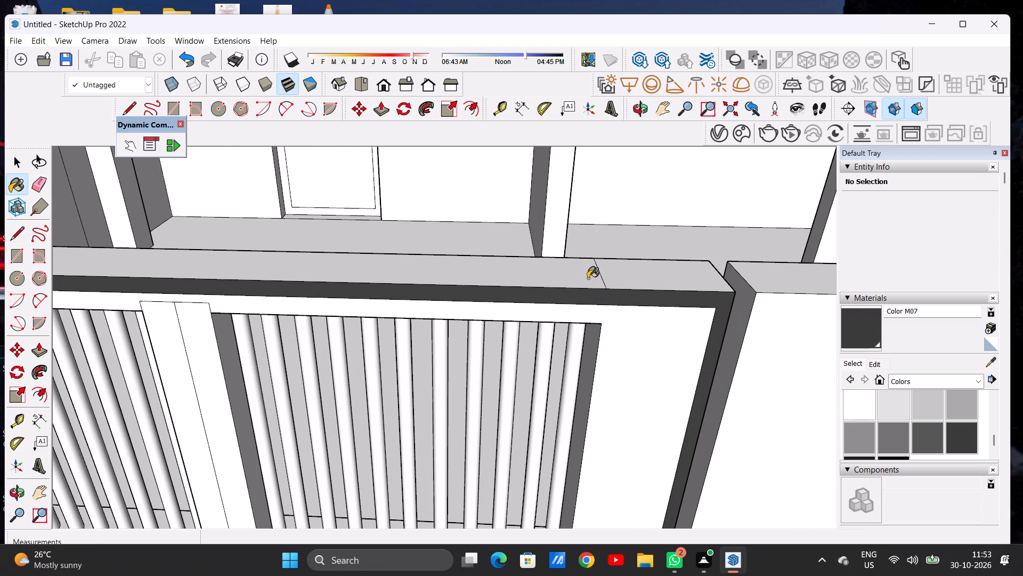
click(645, 276)
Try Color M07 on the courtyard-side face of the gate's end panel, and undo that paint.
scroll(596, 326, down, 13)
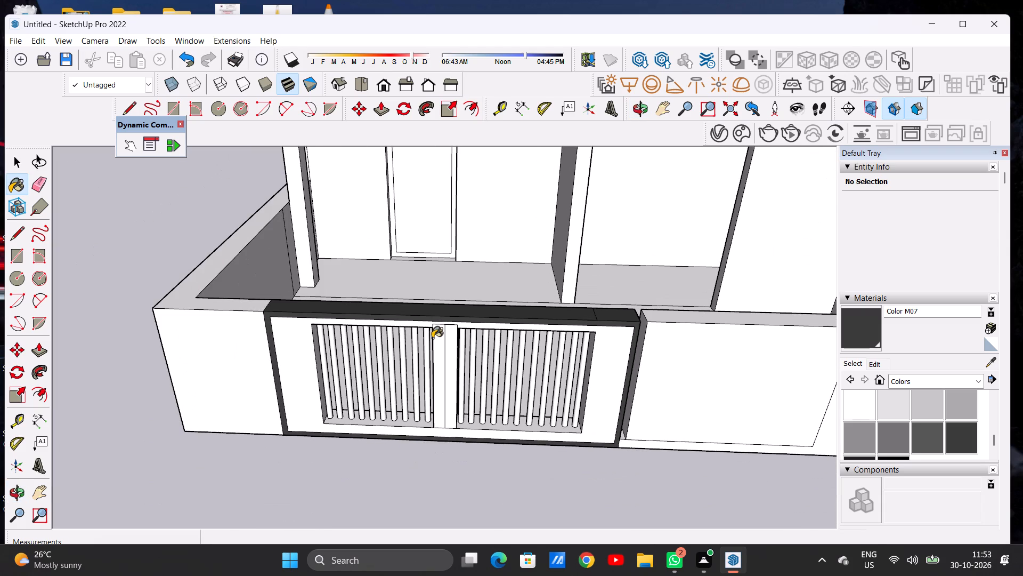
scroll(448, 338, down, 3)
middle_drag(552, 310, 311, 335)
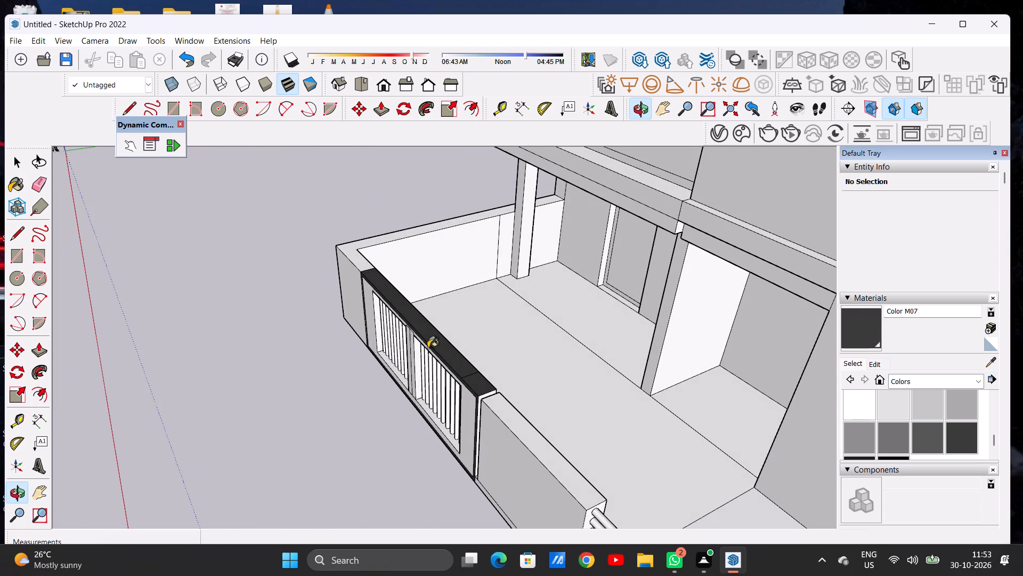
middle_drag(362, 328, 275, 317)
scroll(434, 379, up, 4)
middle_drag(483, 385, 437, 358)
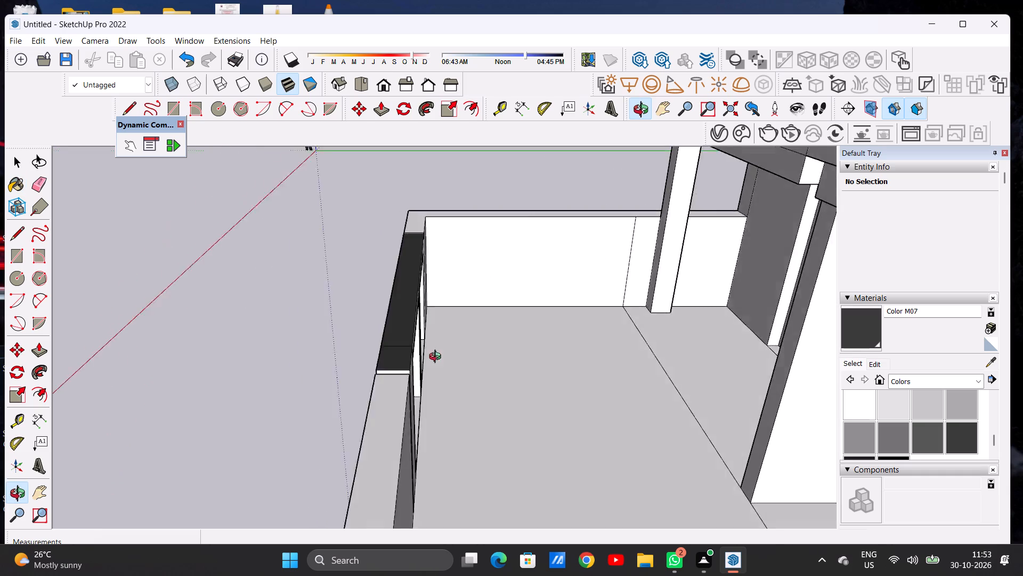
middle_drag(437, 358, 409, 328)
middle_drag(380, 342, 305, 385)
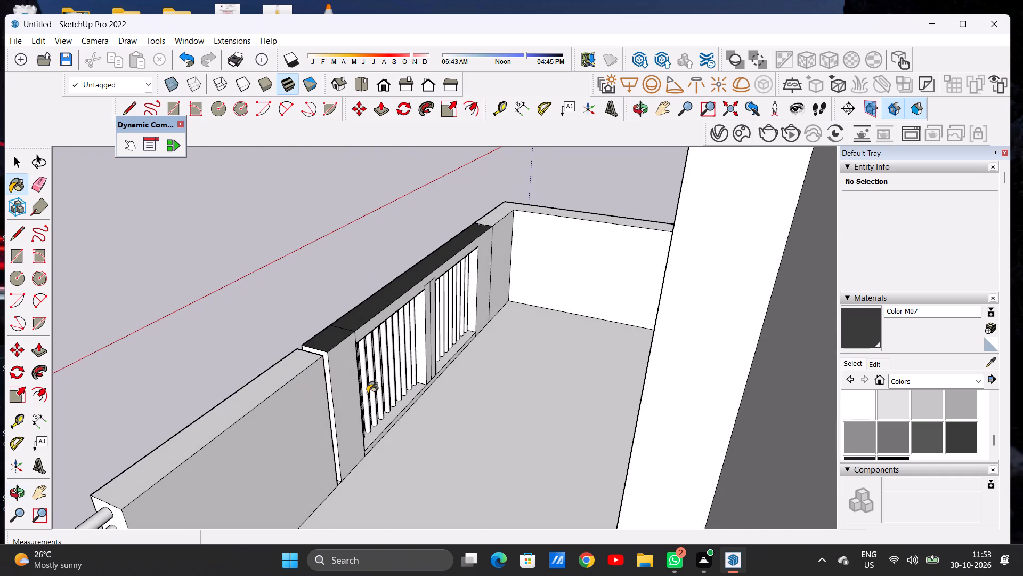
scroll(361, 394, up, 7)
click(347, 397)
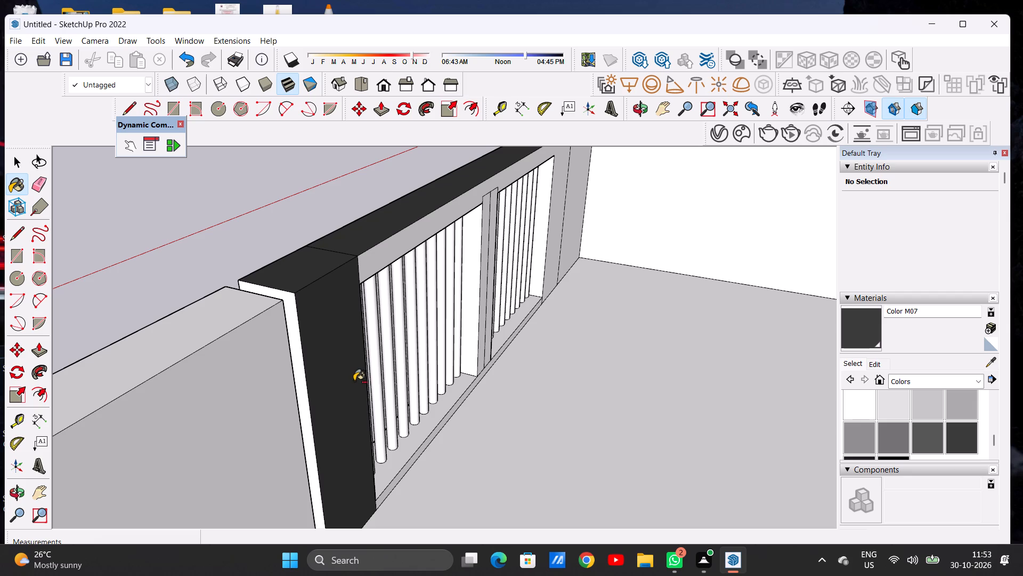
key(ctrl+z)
Paint the courtyard-side face of the gate's thin bottom rail with Color M07.
scroll(388, 516, up, 6)
scroll(383, 505, down, 1)
scroll(383, 505, up, 3)
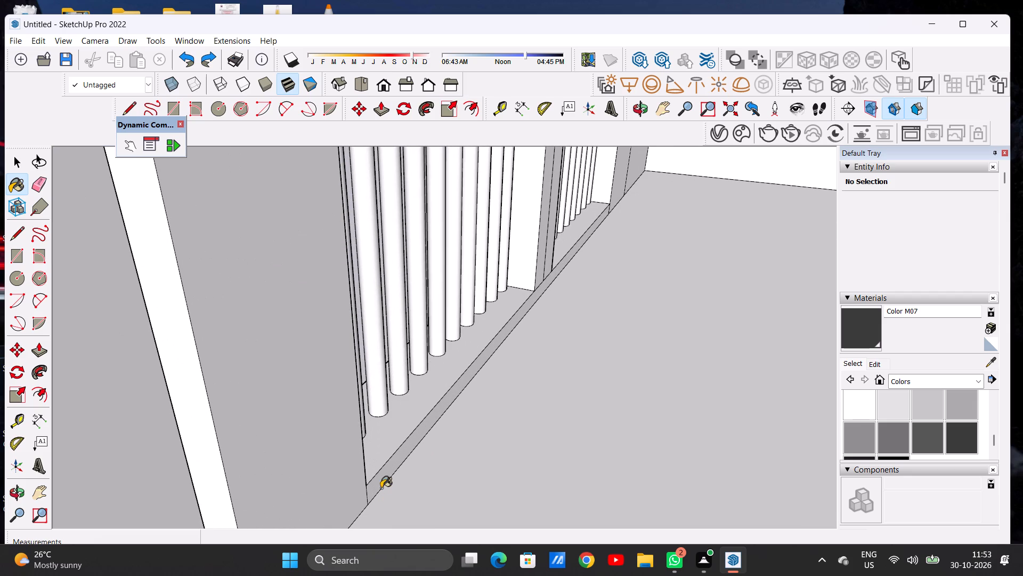
click(375, 483)
scroll(375, 483, down, 10)
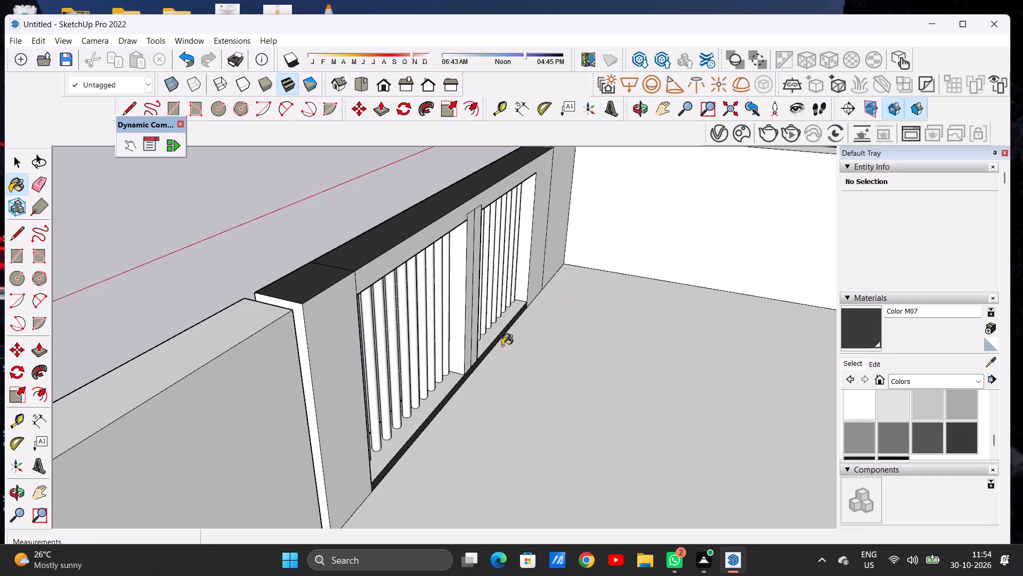
Paint the inner face at the outer side of the gate's left-hand barred opening with Color M07.
click(382, 82)
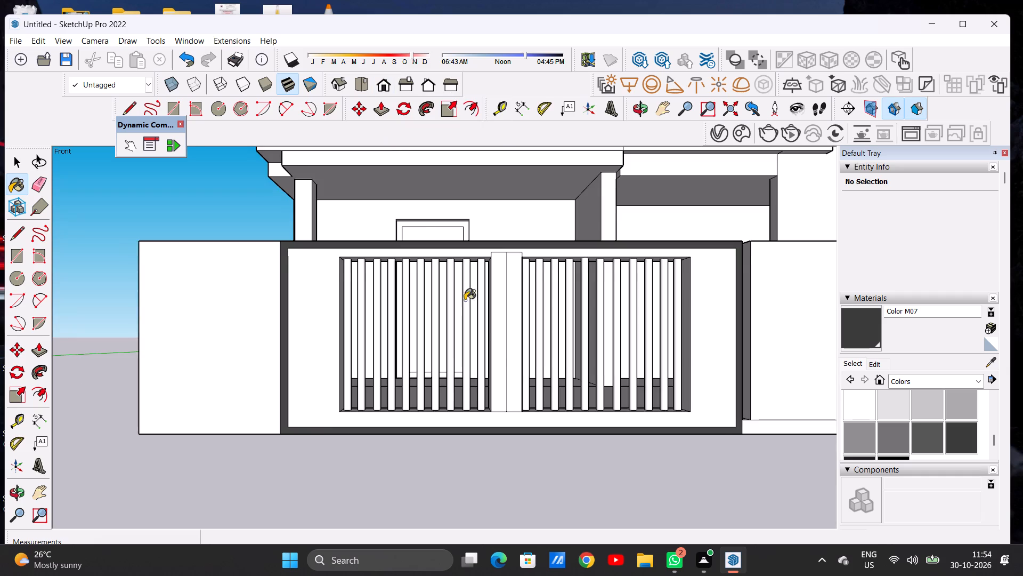
scroll(458, 405, down, 5)
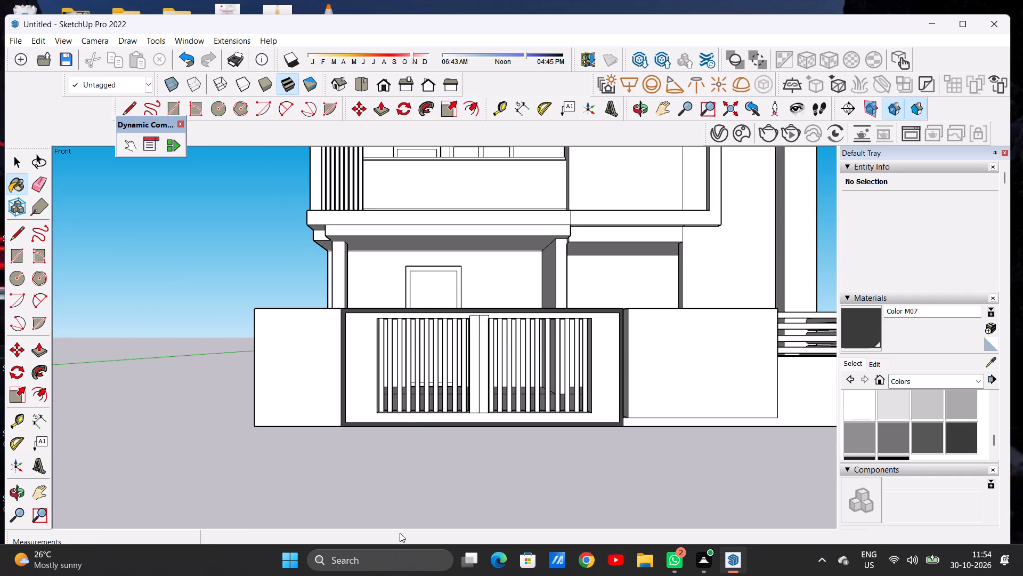
scroll(421, 398, down, 5)
middle_drag(473, 384, 457, 497)
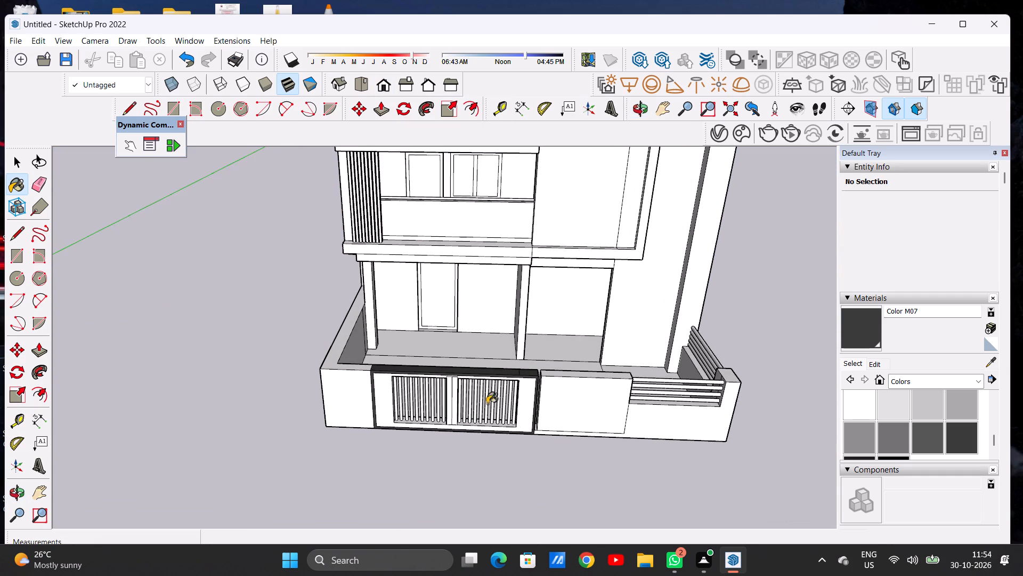
scroll(495, 390, up, 8)
scroll(462, 395, down, 5)
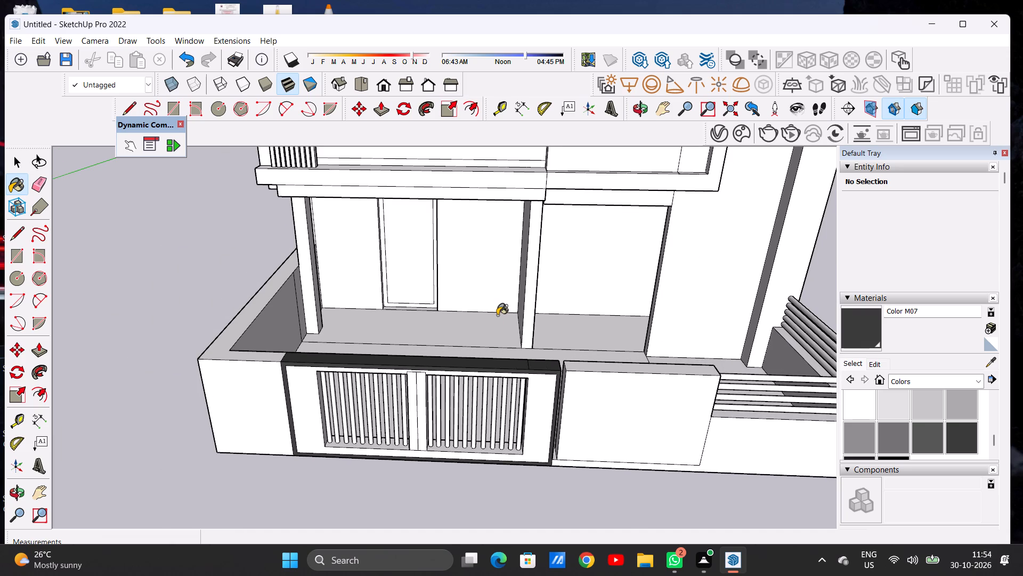
scroll(475, 455, up, 1)
scroll(477, 460, down, 1)
scroll(478, 462, up, 2)
scroll(482, 467, down, 1)
scroll(483, 467, up, 3)
scroll(484, 463, down, 1)
scroll(484, 463, up, 2)
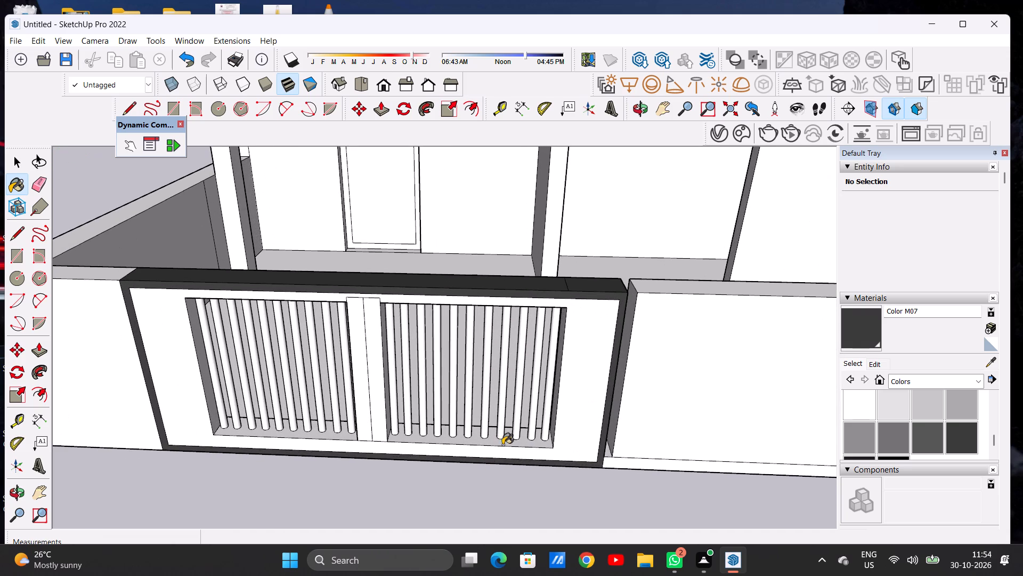
scroll(620, 433, down, 3)
scroll(323, 404, up, 8)
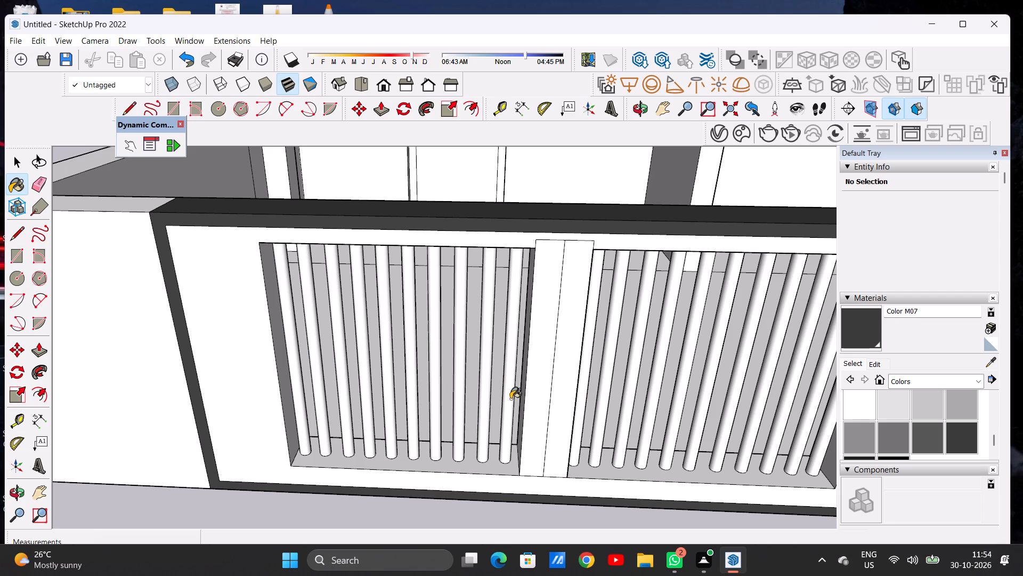
scroll(324, 405, up, 4)
scroll(275, 430, up, 3)
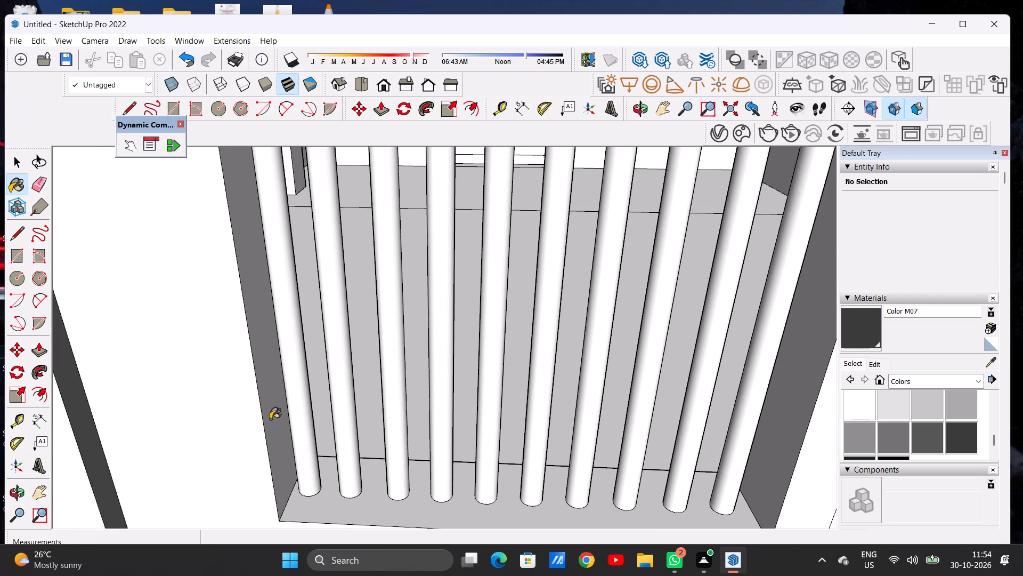
click(268, 420)
Paint the bottom inner faces of both barred gate openings with Color M07.
scroll(306, 431, down, 7)
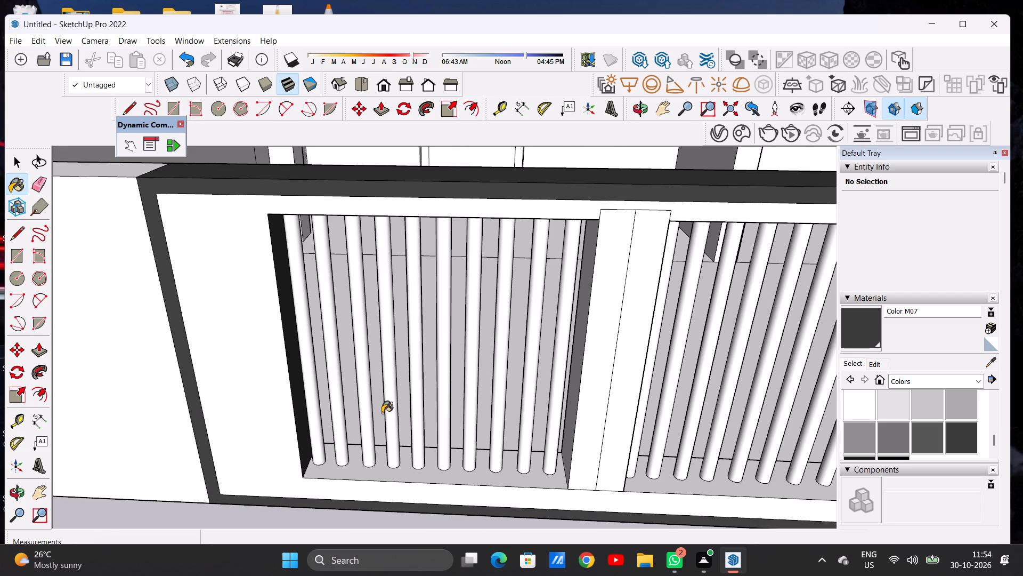
scroll(551, 480, up, 6)
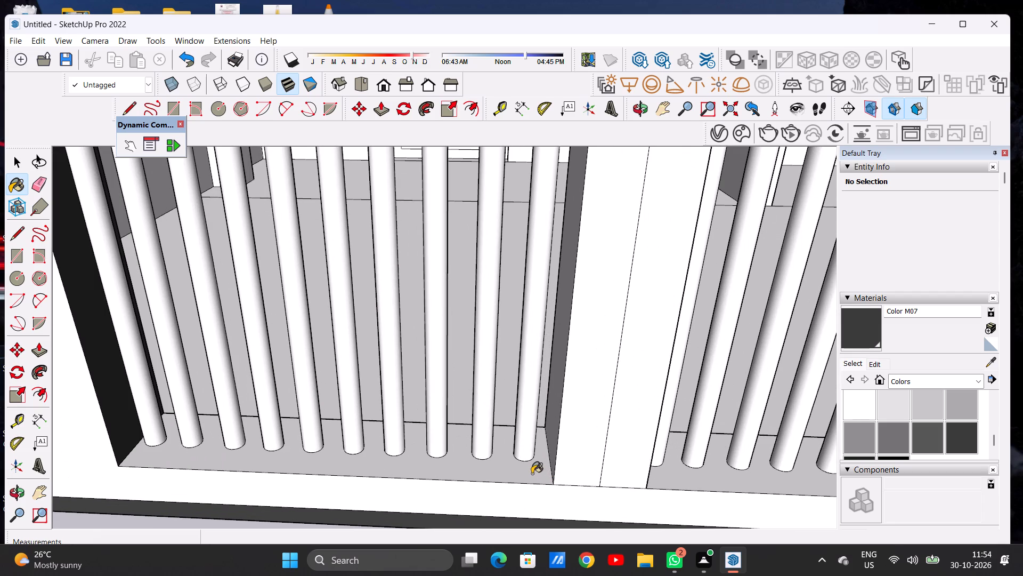
click(532, 474)
click(701, 473)
Paint the inner face at the outer side of the gate's right-hand barred opening with Color M07.
scroll(445, 443, down, 6)
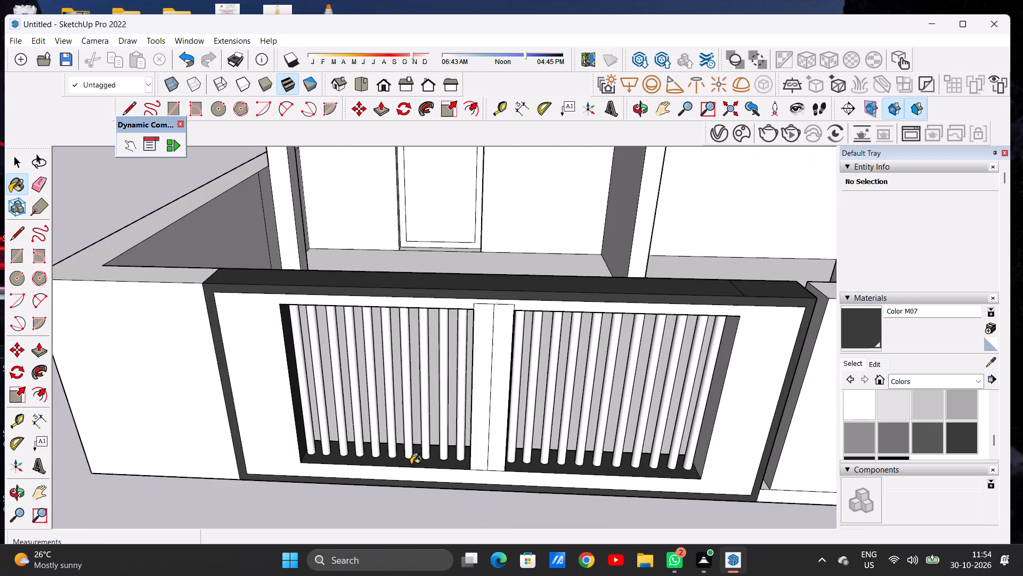
scroll(411, 465, down, 7)
middle_drag(534, 475, 676, 422)
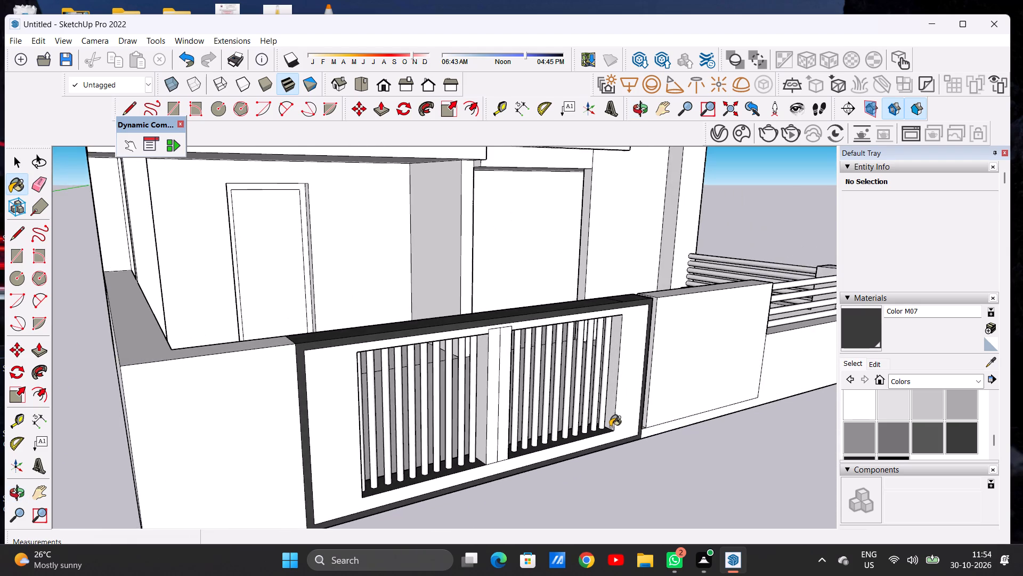
scroll(611, 427, up, 12)
click(607, 417)
scroll(580, 459, down, 8)
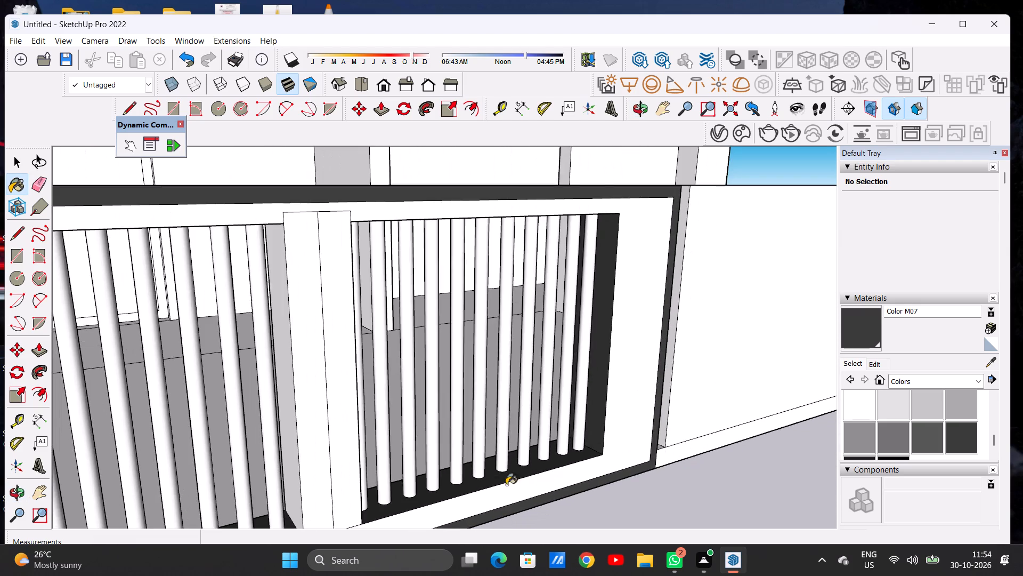
Paint the undersides along the top of both barred gate openings with Color M07.
scroll(506, 485, down, 3)
middle_drag(425, 357, 350, 328)
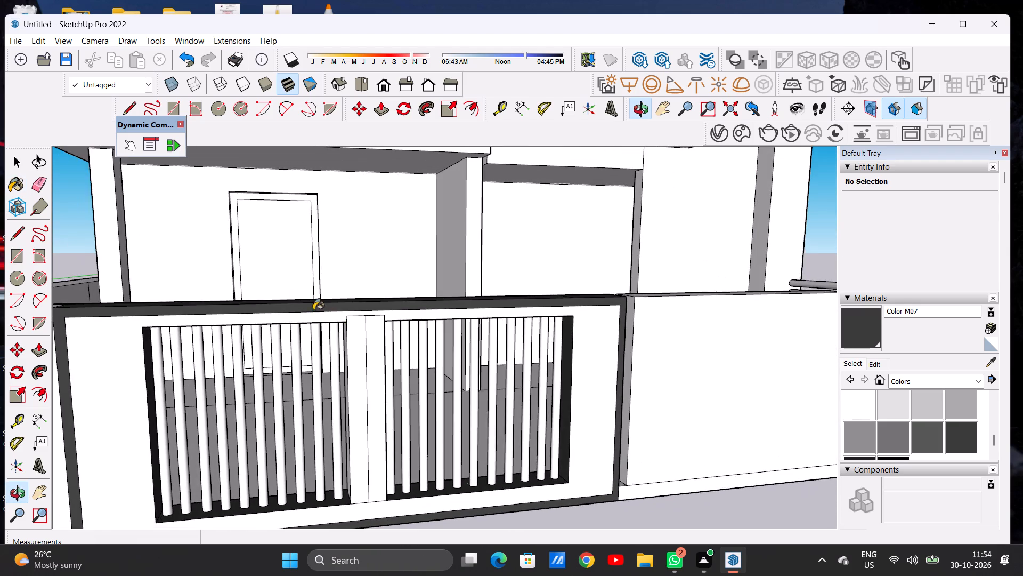
middle_click(256, 271)
scroll(339, 351, up, 3)
middle_drag(368, 369, 353, 343)
middle_drag(349, 338, 314, 273)
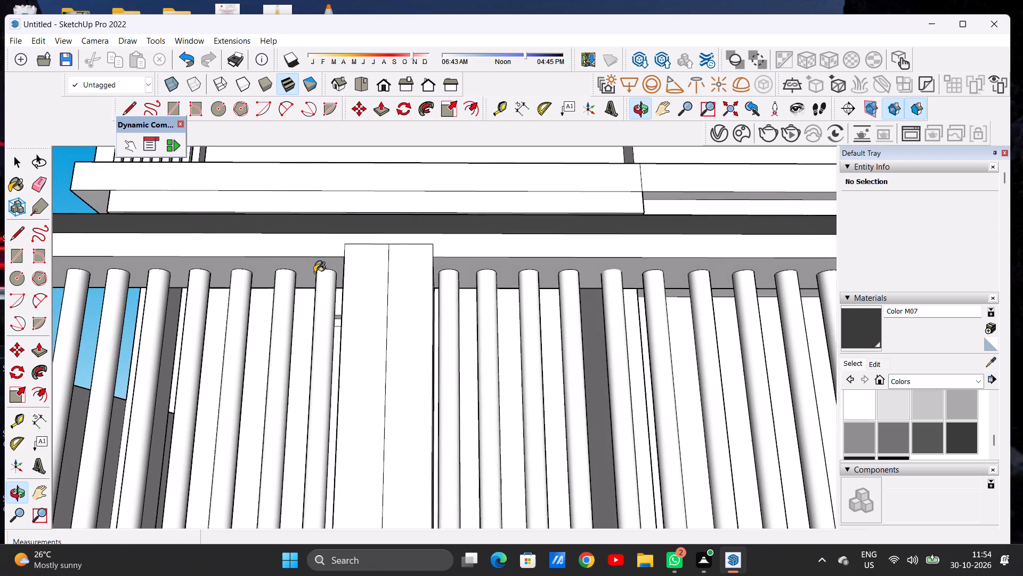
scroll(317, 260, up, 2)
scroll(317, 259, down, 1)
scroll(317, 259, up, 1)
scroll(317, 259, down, 1)
scroll(317, 259, up, 1)
click(305, 263)
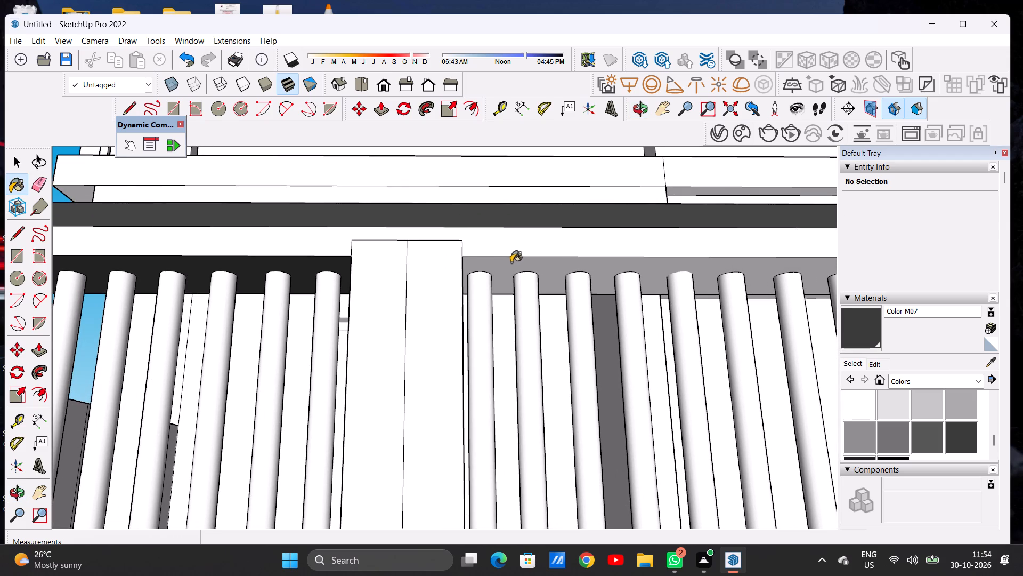
click(507, 264)
key(space)
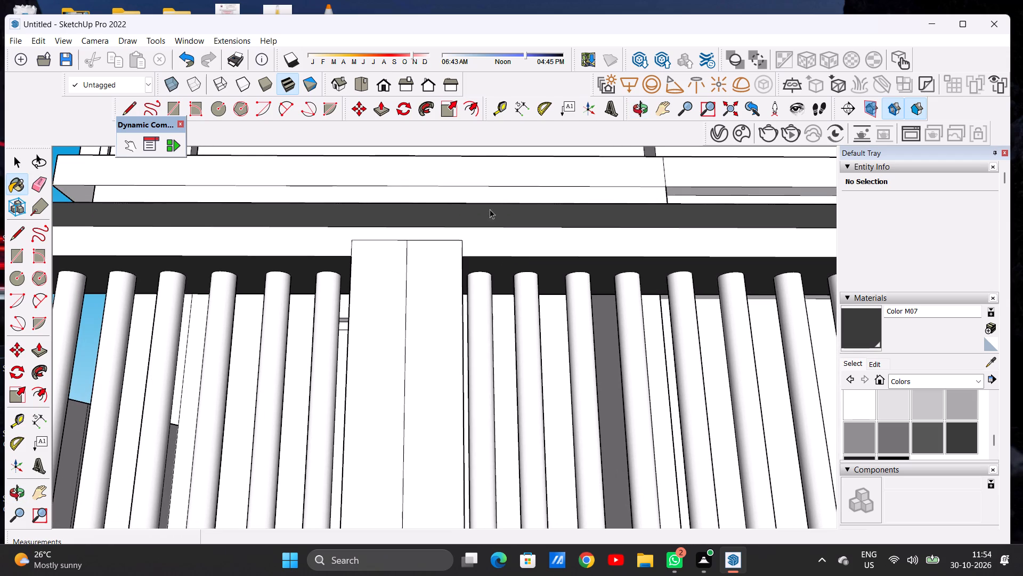
Draw a horizontal line about 1' 7 5/8" long across the gate's central post, level with the top edges of the barred openings.
click(383, 88)
scroll(432, 311, down, 4)
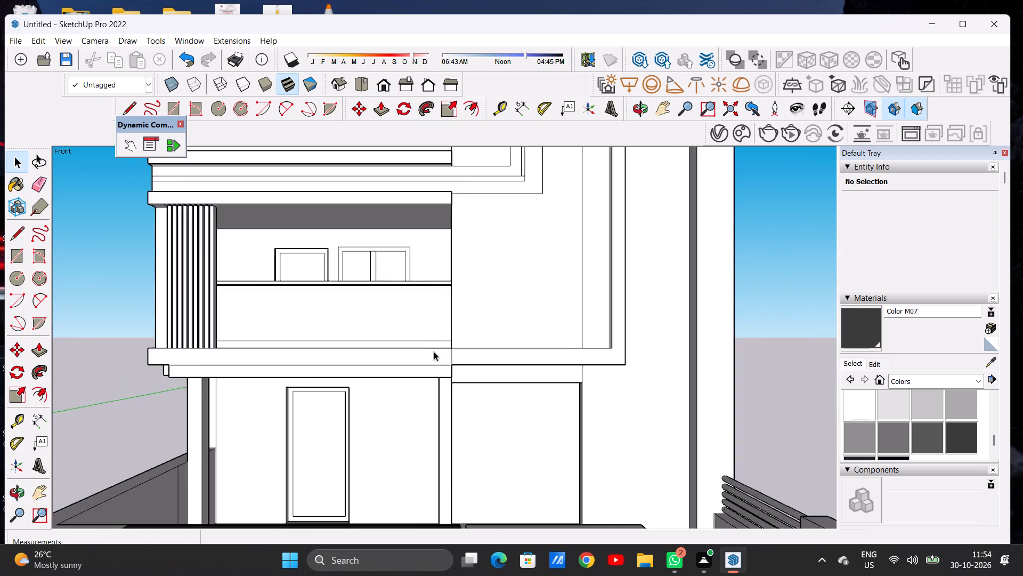
scroll(434, 351, down, 17)
middle_drag(421, 390, 413, 458)
scroll(409, 416, up, 9)
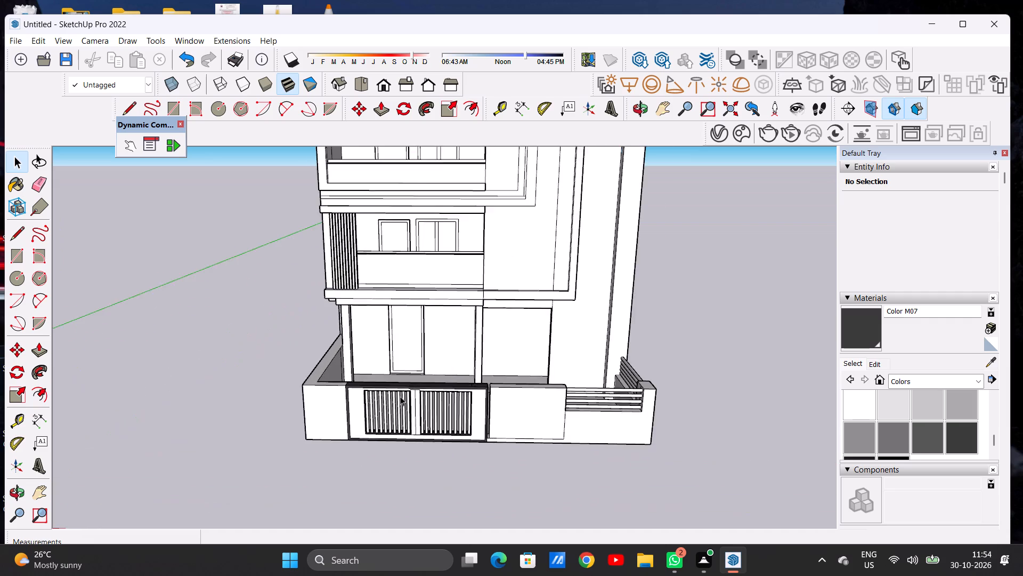
scroll(400, 396, up, 5)
scroll(404, 396, down, 1)
scroll(404, 396, up, 1)
scroll(404, 396, down, 1)
scroll(404, 396, up, 9)
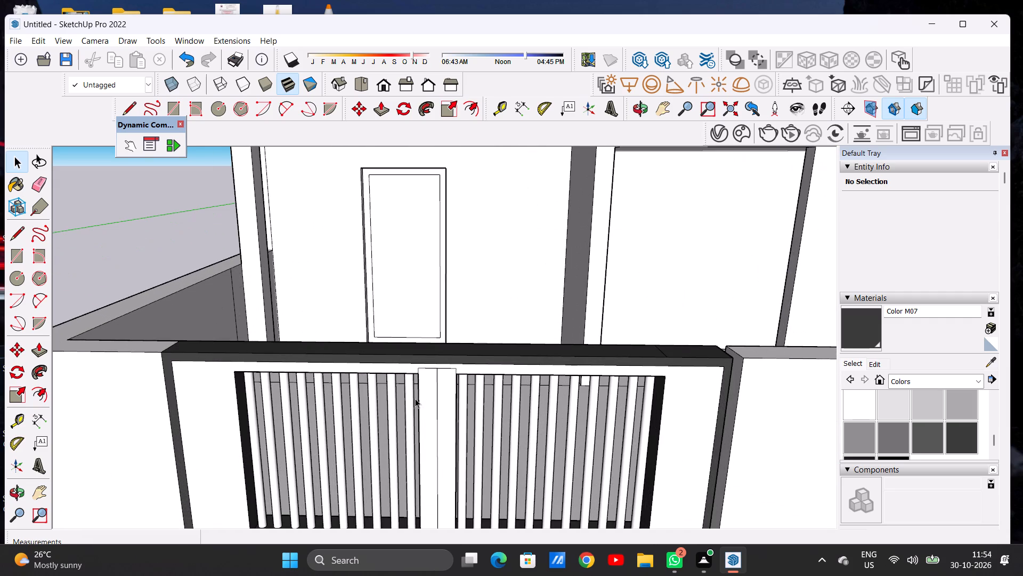
scroll(429, 389, down, 11)
scroll(440, 386, up, 2)
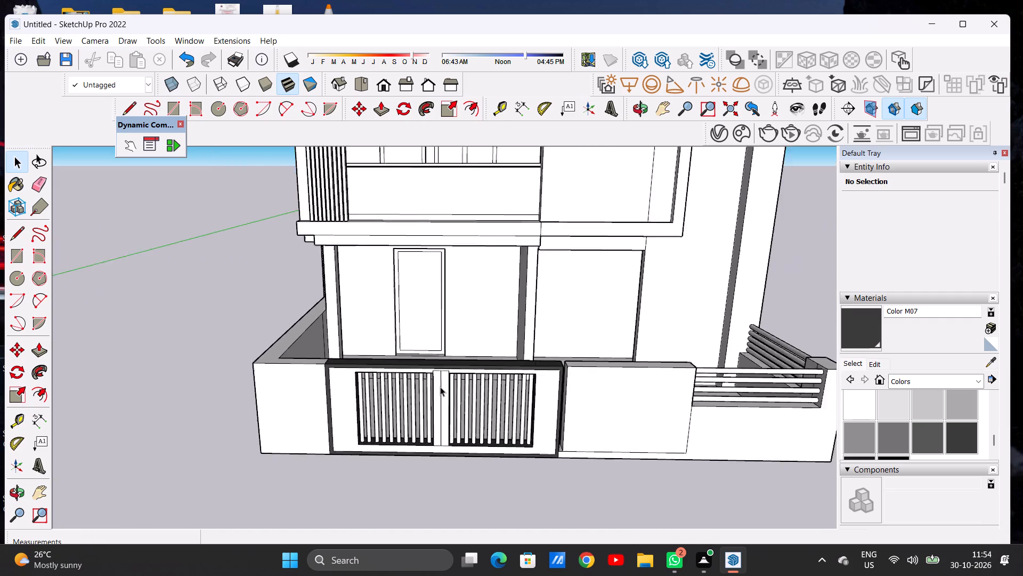
scroll(440, 387, up, 13)
scroll(465, 373, down, 4)
middle_drag(440, 358, 445, 315)
scroll(440, 344, up, 3)
scroll(440, 346, down, 1)
scroll(440, 346, up, 4)
scroll(450, 316, down, 1)
scroll(450, 316, up, 4)
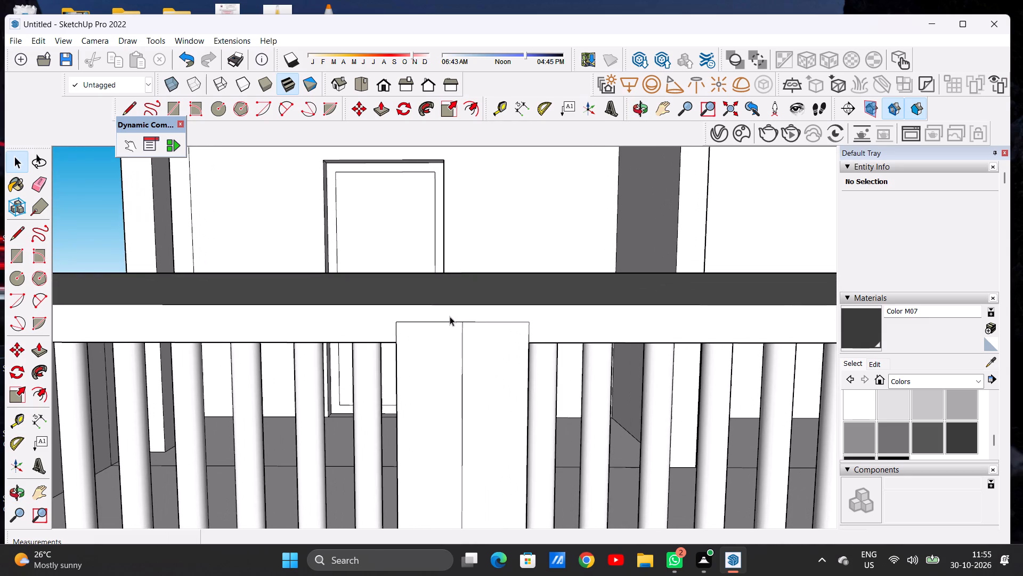
key(l)
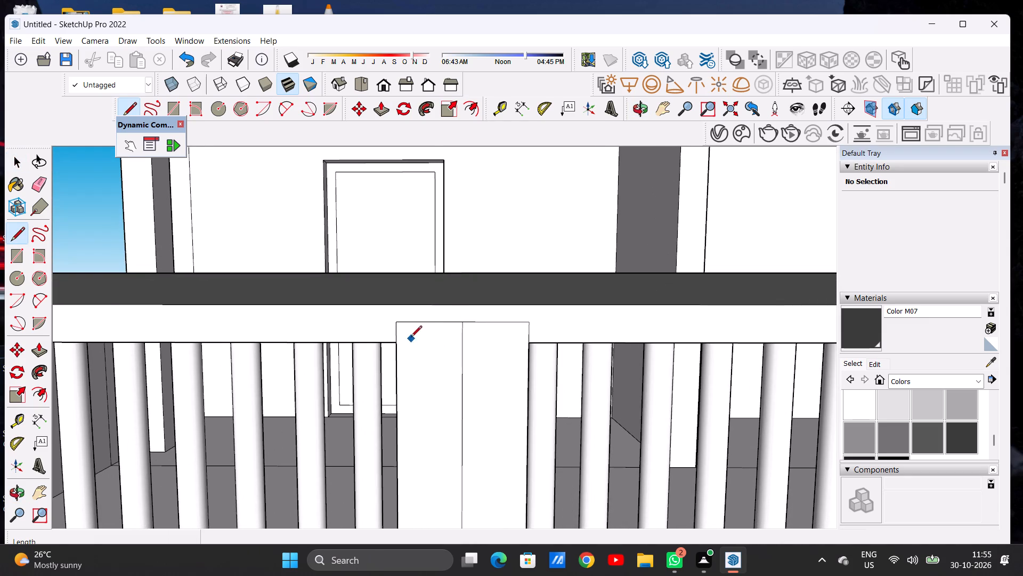
scroll(411, 337, up, 7)
click(389, 346)
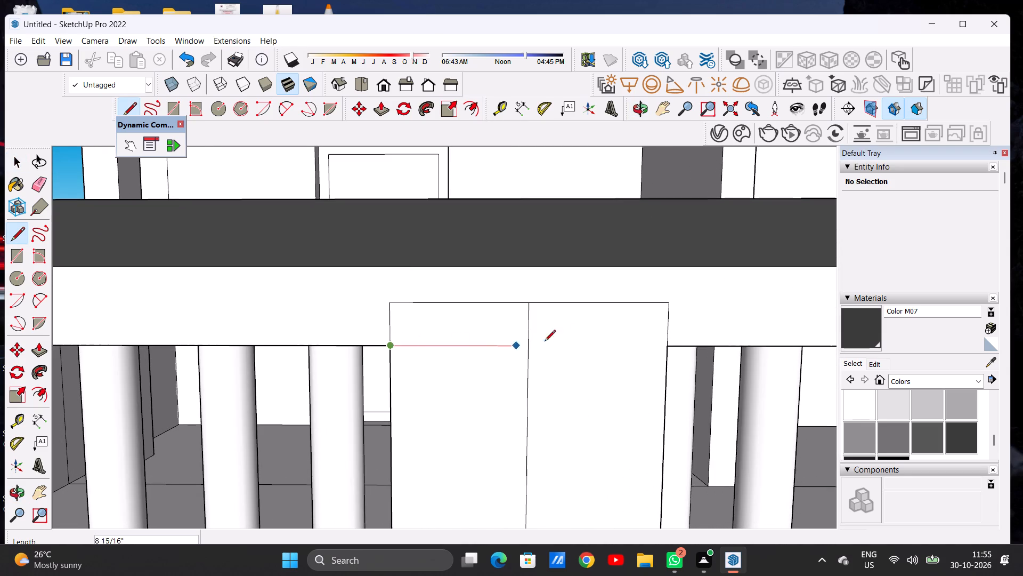
click(667, 343)
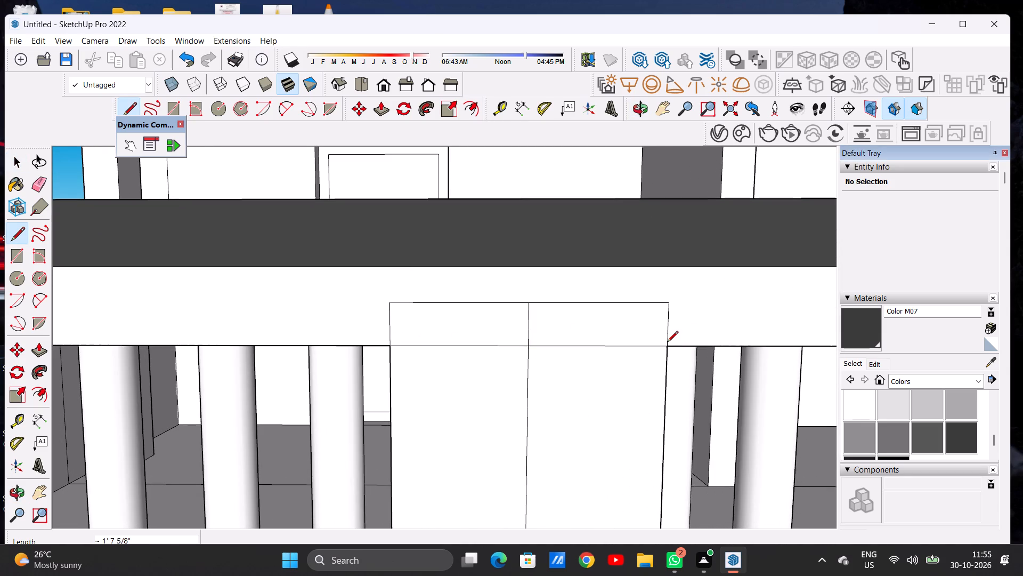
key(space)
Erase the central post's outline and dividing edges above the line level with the tops of the openings.
key(e)
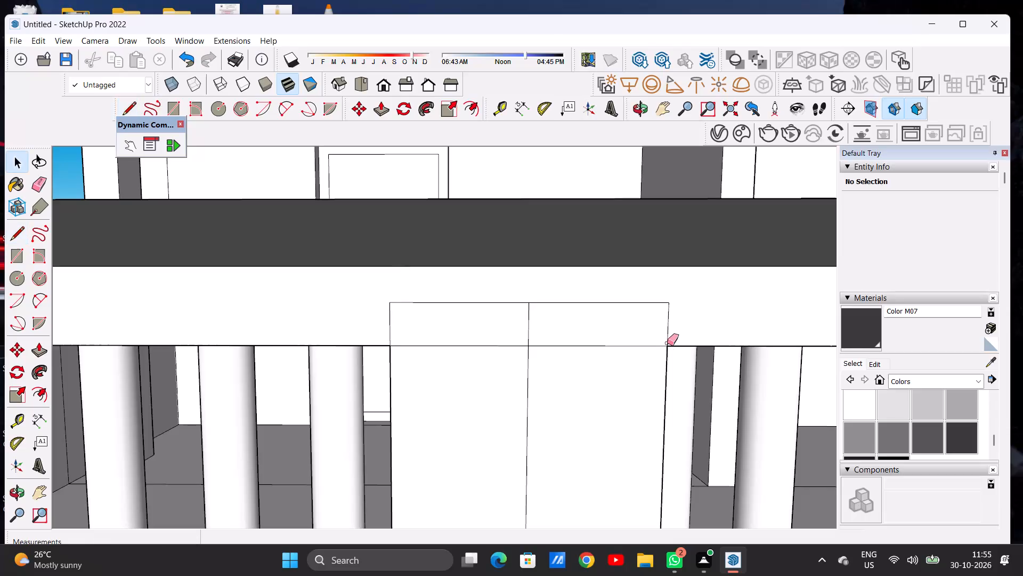
drag(677, 292, 655, 317)
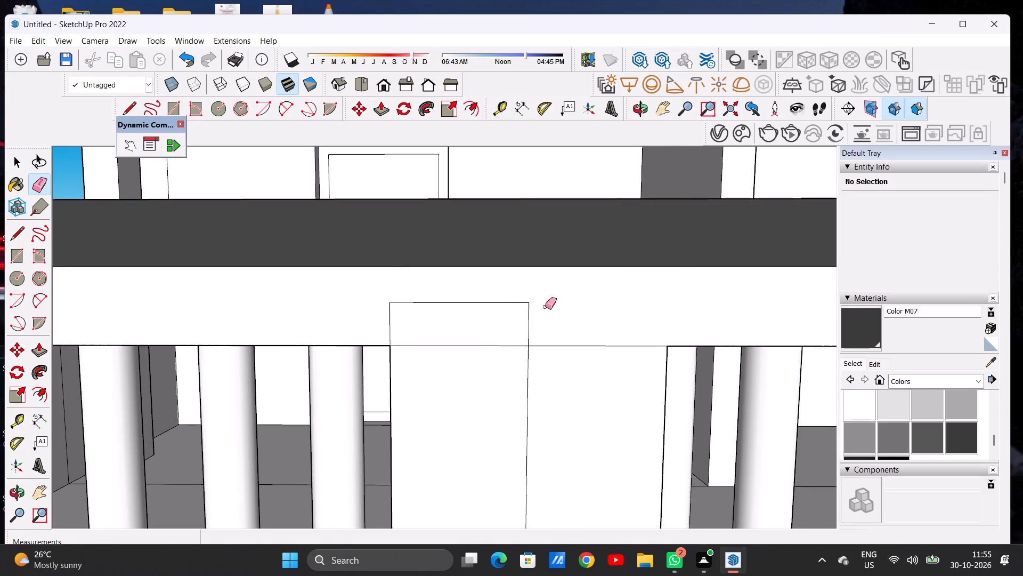
drag(533, 306, 517, 316)
drag(504, 300, 499, 316)
drag(388, 313, 396, 316)
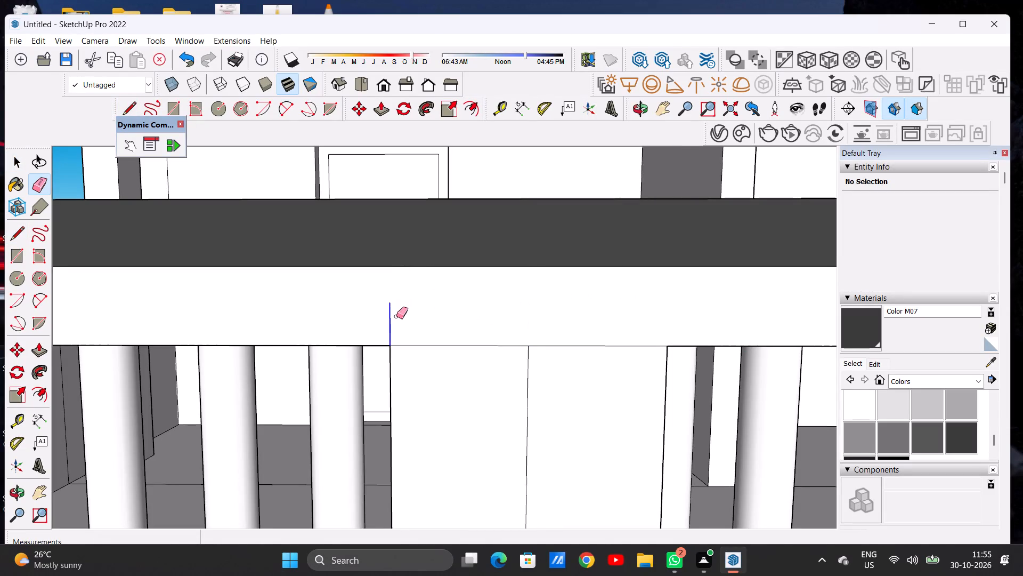
key(space)
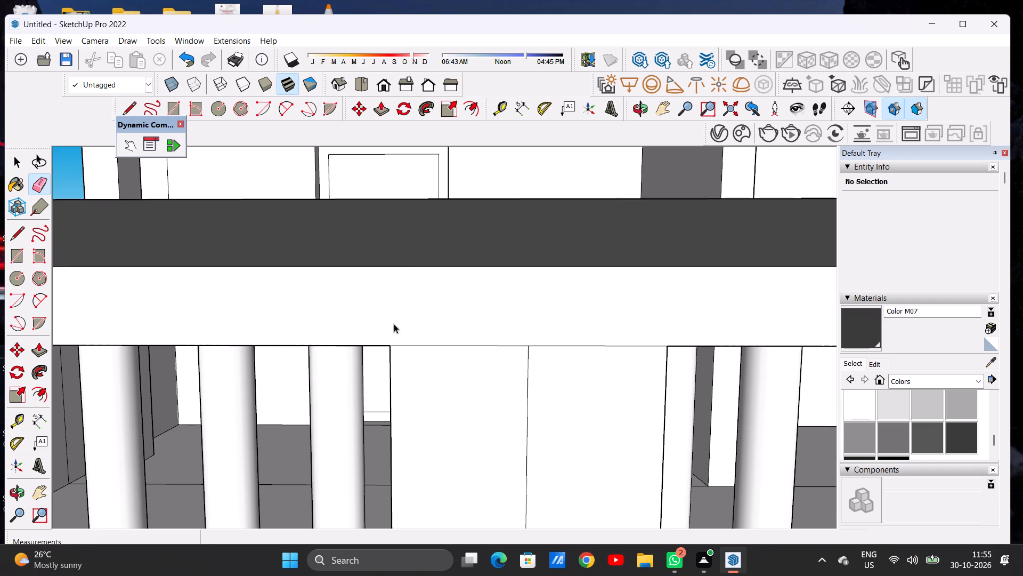
Examine the gate's front face, central post and painted openings from the front and at an angle.
scroll(428, 345, down, 20)
scroll(428, 345, down, 20)
scroll(467, 331, up, 2)
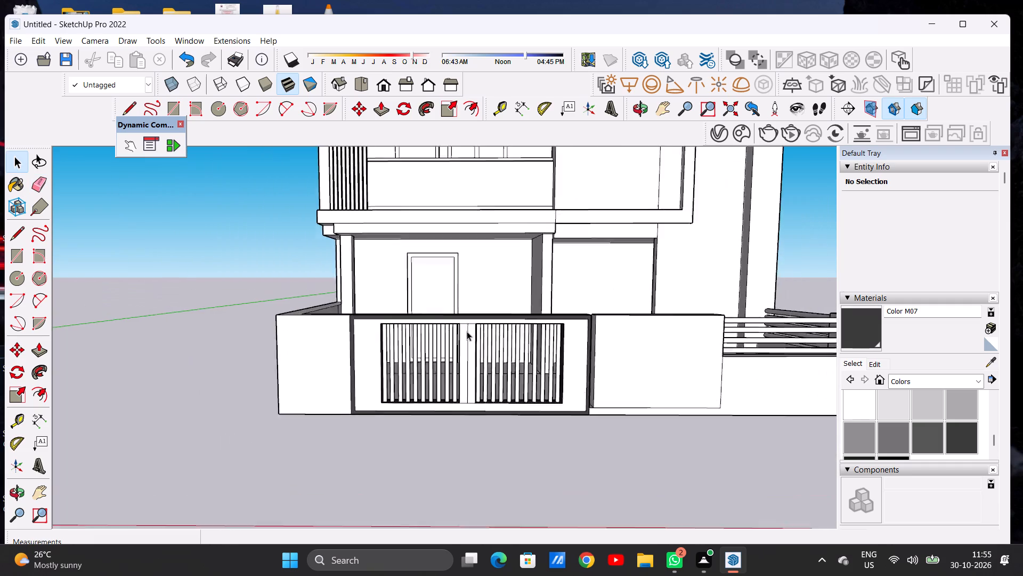
scroll(467, 331, up, 11)
middle_drag(463, 353, 461, 481)
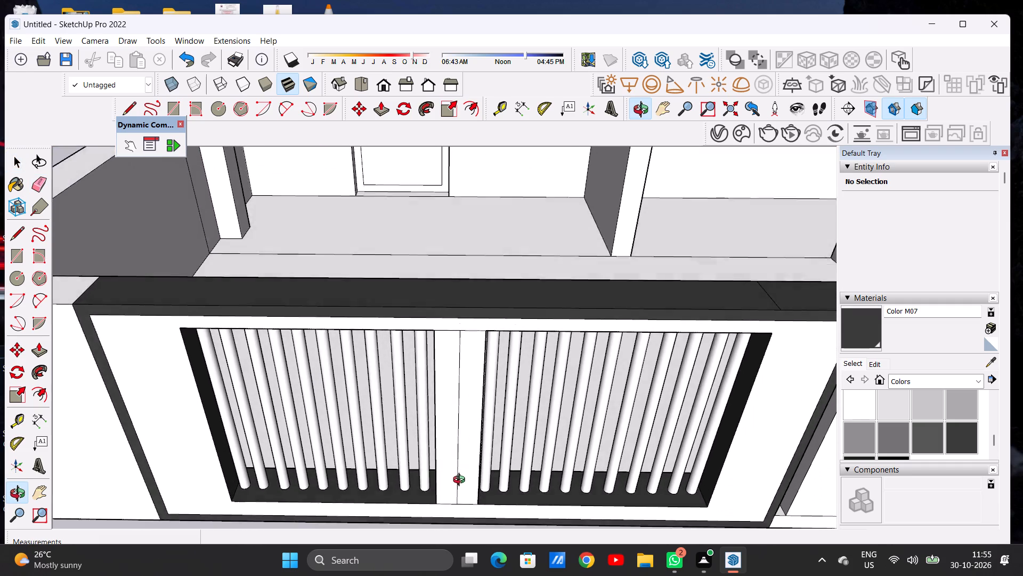
middle_drag(461, 481, 471, 424)
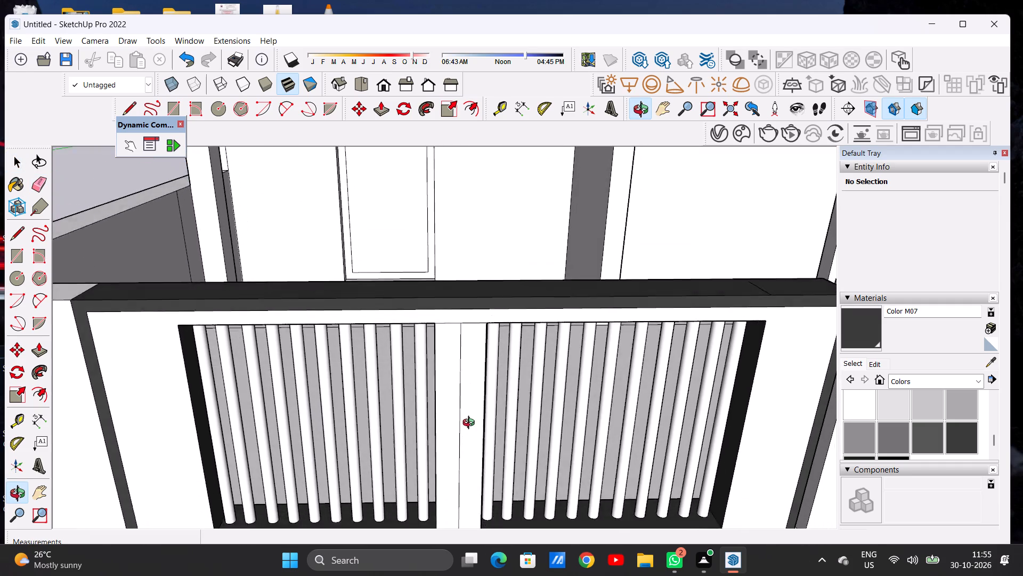
middle_drag(471, 424, 471, 434)
scroll(471, 434, up, 1)
scroll(464, 369, down, 16)
scroll(449, 398, up, 4)
scroll(451, 402, down, 1)
scroll(451, 402, up, 11)
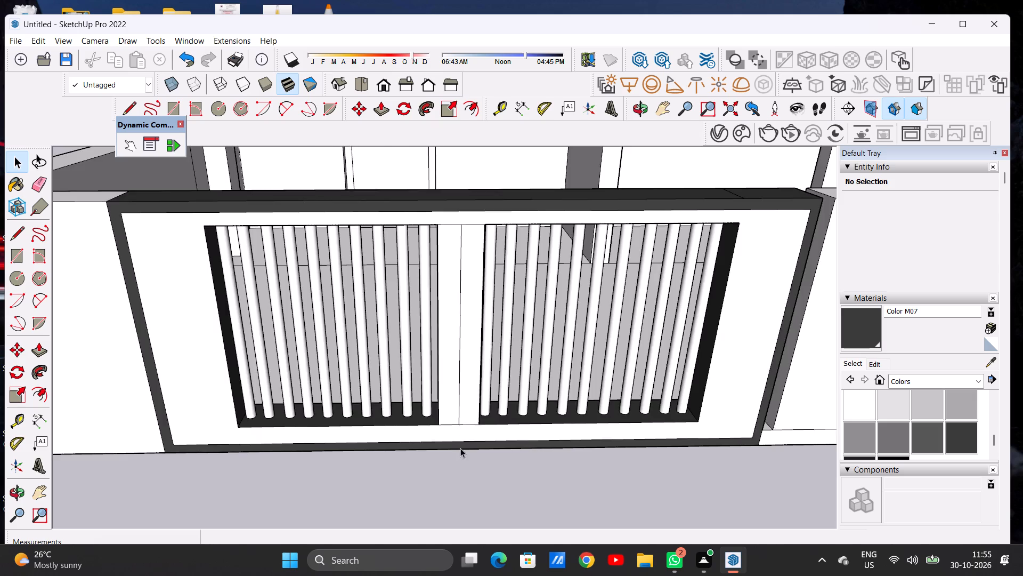
scroll(460, 448, up, 4)
scroll(439, 406, up, 8)
scroll(436, 398, down, 20)
scroll(436, 398, down, 2)
scroll(458, 409, up, 1)
scroll(460, 409, down, 6)
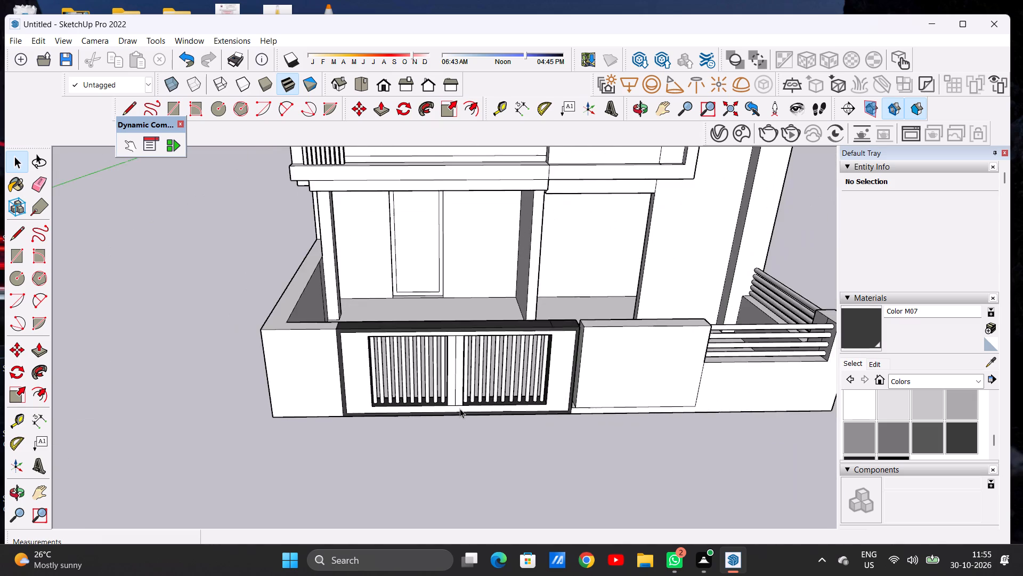
scroll(508, 351, up, 7)
scroll(506, 385, down, 7)
middle_drag(486, 397, 383, 313)
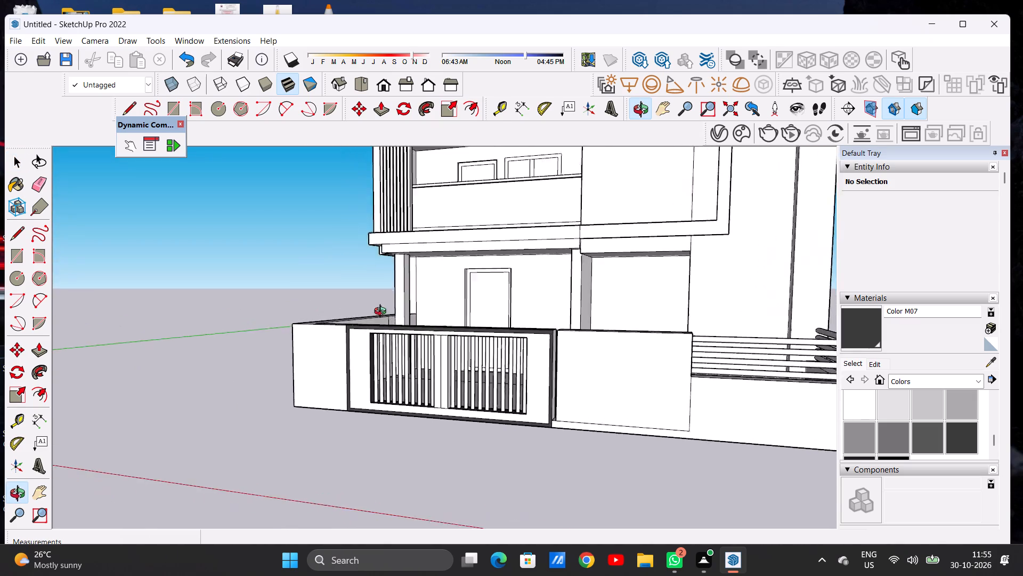
middle_drag(383, 313, 317, 376)
scroll(359, 349, up, 6)
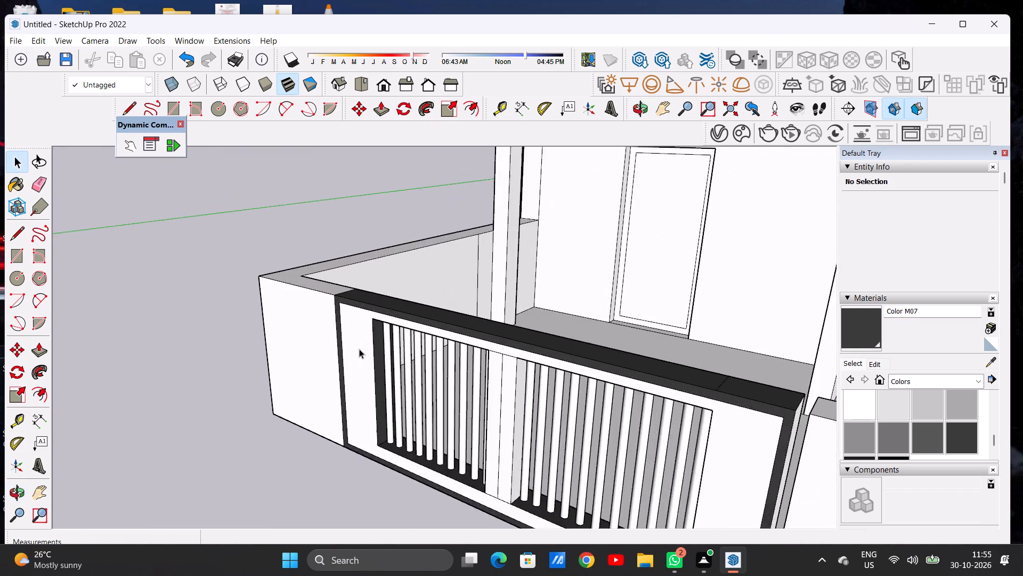
Examine the front gate, its barred openings and central post from the front and at several angles.
scroll(359, 349, up, 15)
scroll(388, 336, down, 20)
scroll(388, 336, down, 2)
scroll(395, 327, up, 1)
scroll(396, 329, down, 6)
middle_drag(407, 359, 451, 359)
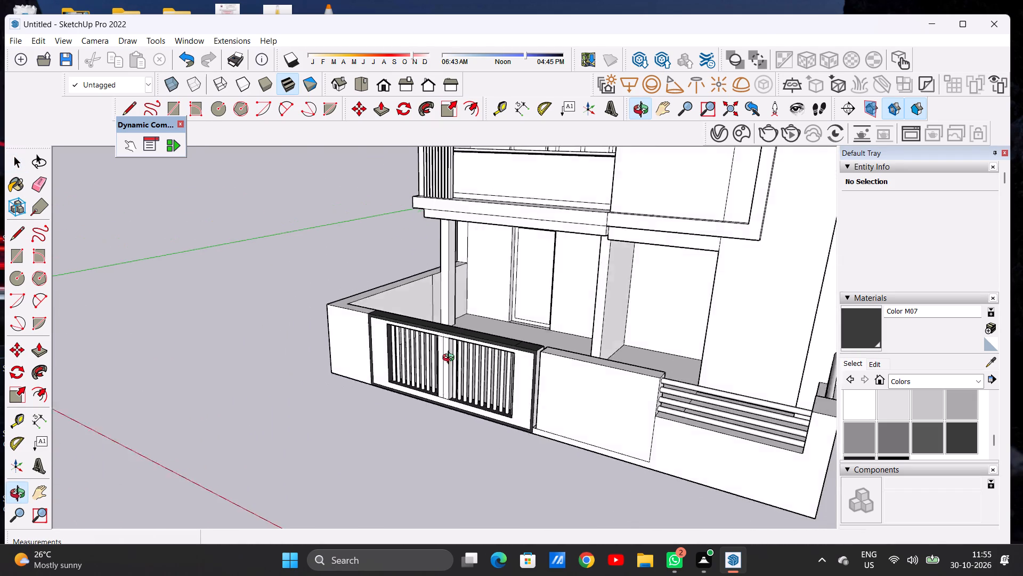
middle_drag(451, 359, 685, 326)
scroll(501, 374, up, 13)
scroll(527, 316, down, 1)
scroll(527, 316, up, 1)
scroll(527, 316, down, 1)
scroll(533, 317, up, 5)
scroll(533, 317, down, 1)
scroll(533, 317, up, 2)
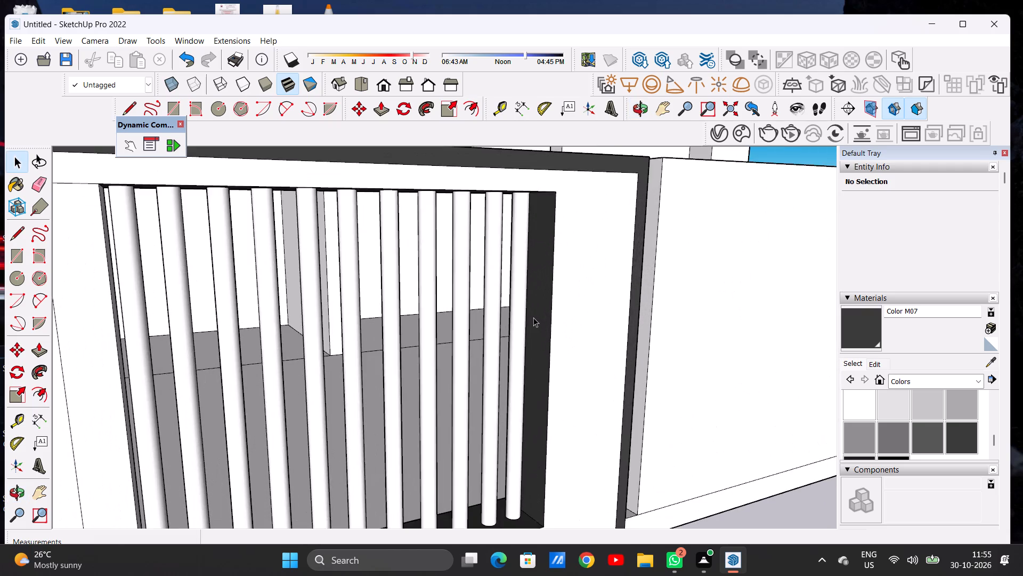
scroll(542, 334, down, 17)
middle_drag(527, 363, 482, 328)
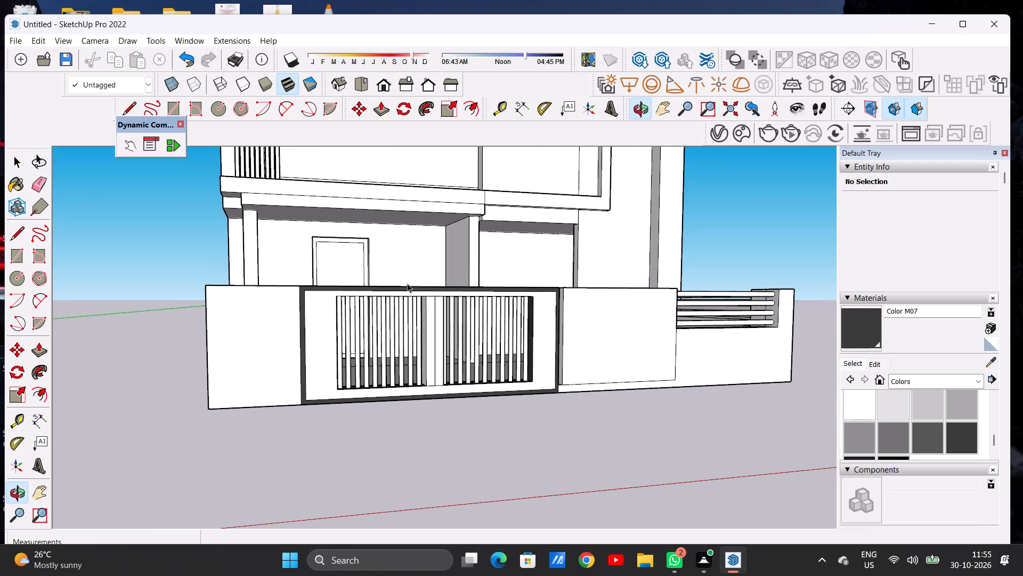
middle_drag(441, 307, 366, 382)
scroll(448, 365, down, 5)
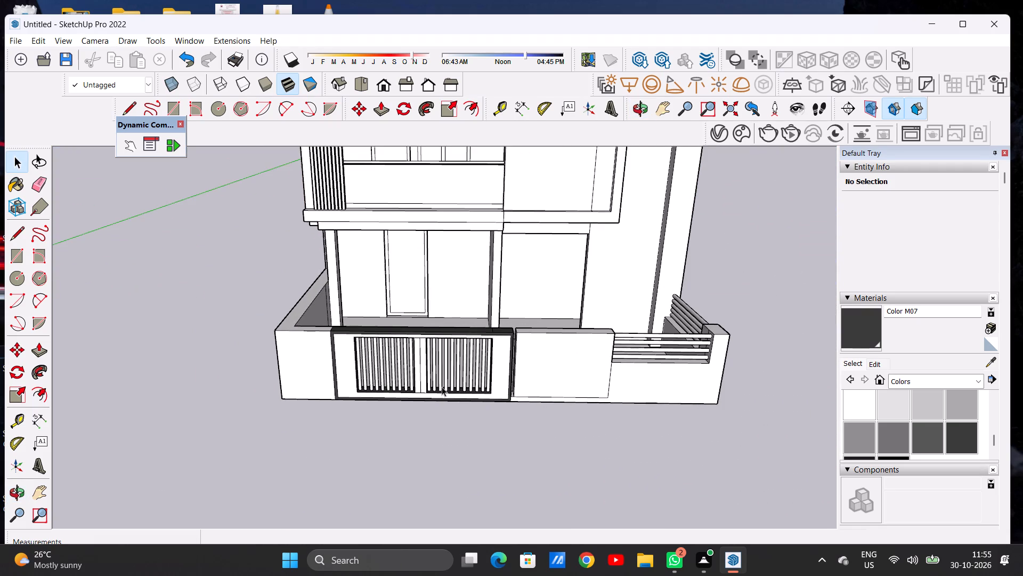
Paint both front faces of the gate's central post with Color M07.
scroll(402, 351, up, 9)
scroll(402, 351, down, 1)
scroll(402, 351, up, 1)
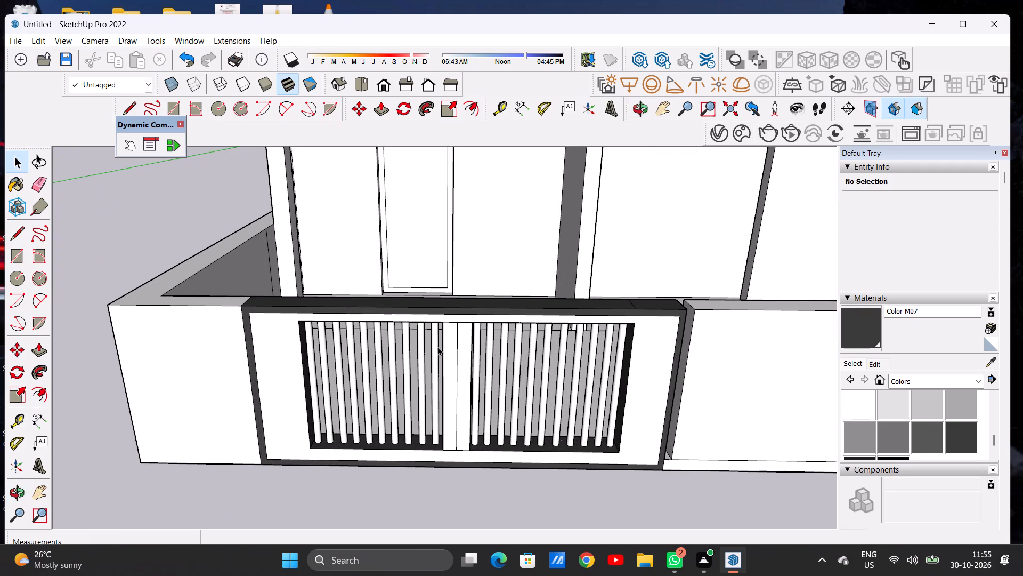
click(856, 331)
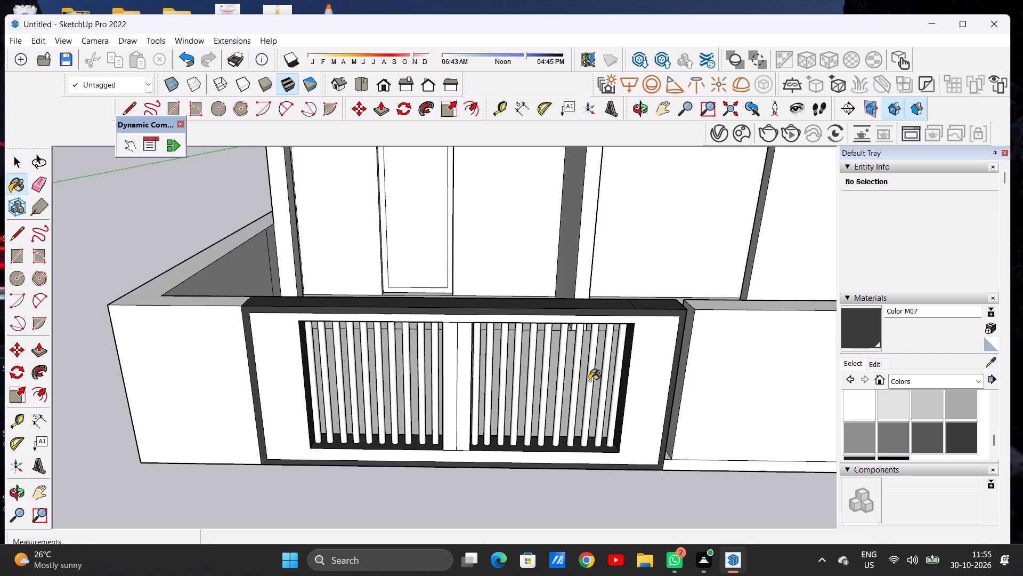
scroll(455, 417, up, 6)
click(452, 424)
click(472, 422)
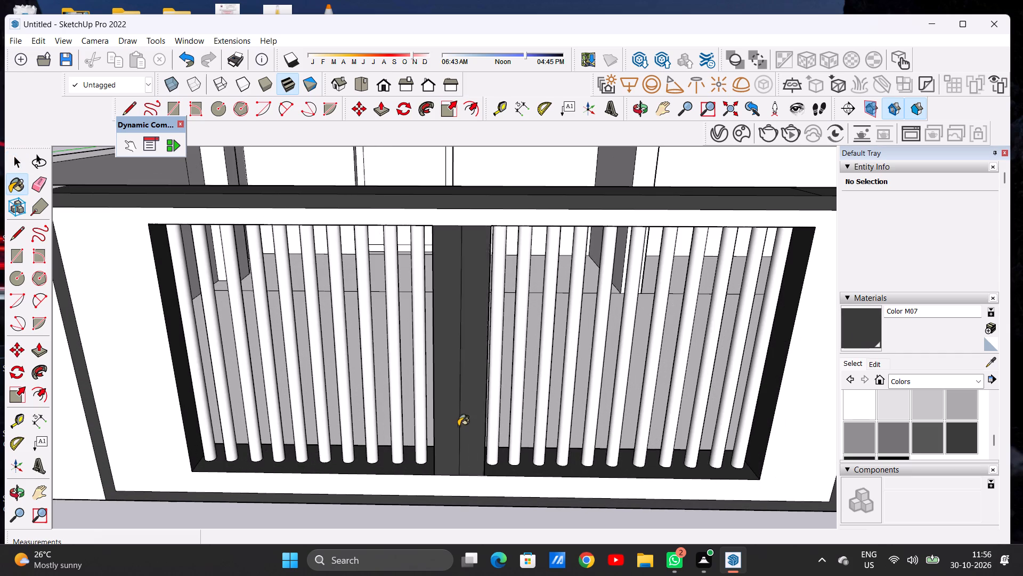
Paint the two side faces of the gate's central post, beside the bars, with Color M07.
scroll(458, 431, down, 5)
middle_drag(472, 429, 354, 389)
scroll(428, 415, up, 12)
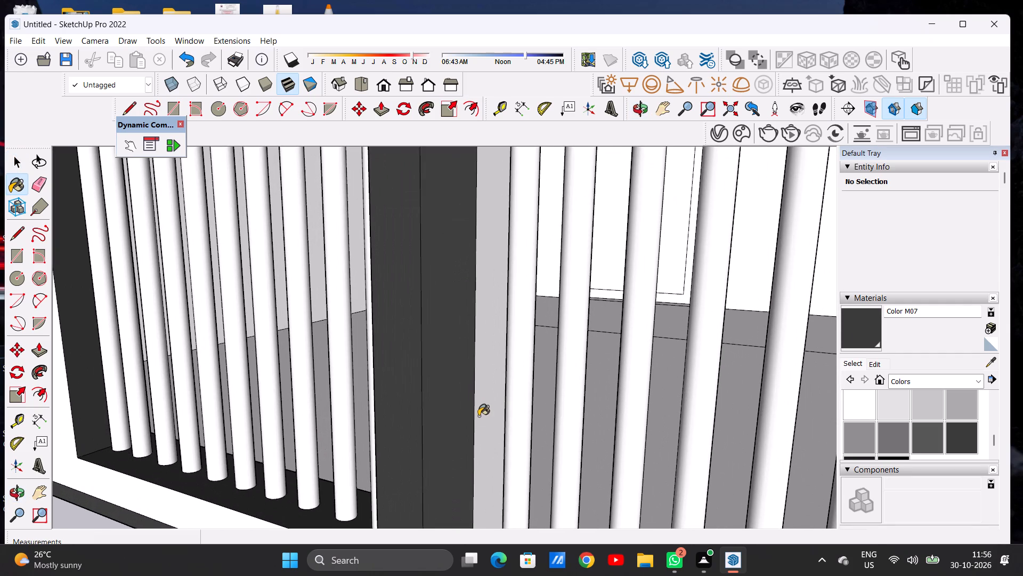
click(478, 416)
scroll(466, 414, down, 18)
middle_drag(444, 415, 638, 415)
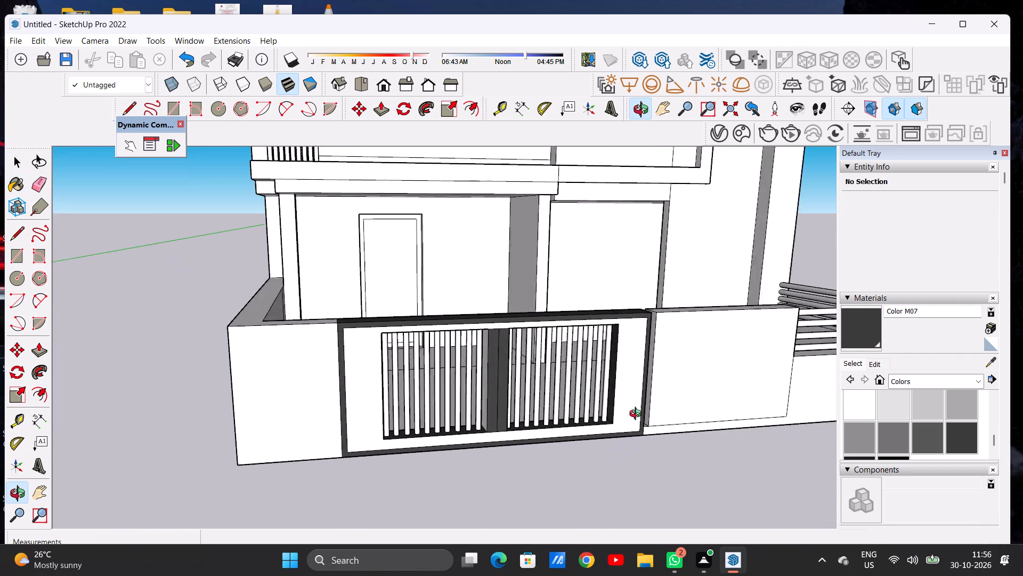
middle_drag(638, 415, 646, 415)
scroll(488, 435, up, 14)
click(501, 397)
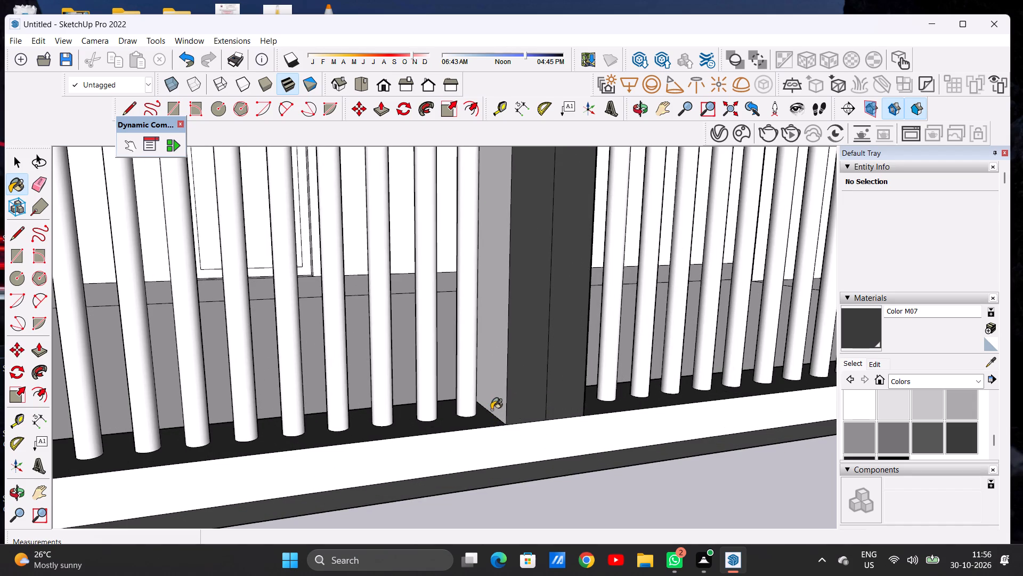
Paint both rear faces of the gate's central post, on the courtyard side, with Color M07.
scroll(480, 415, down, 2)
scroll(476, 420, up, 1)
scroll(475, 421, down, 13)
middle_drag(517, 384, 307, 427)
middle_drag(510, 327, 484, 327)
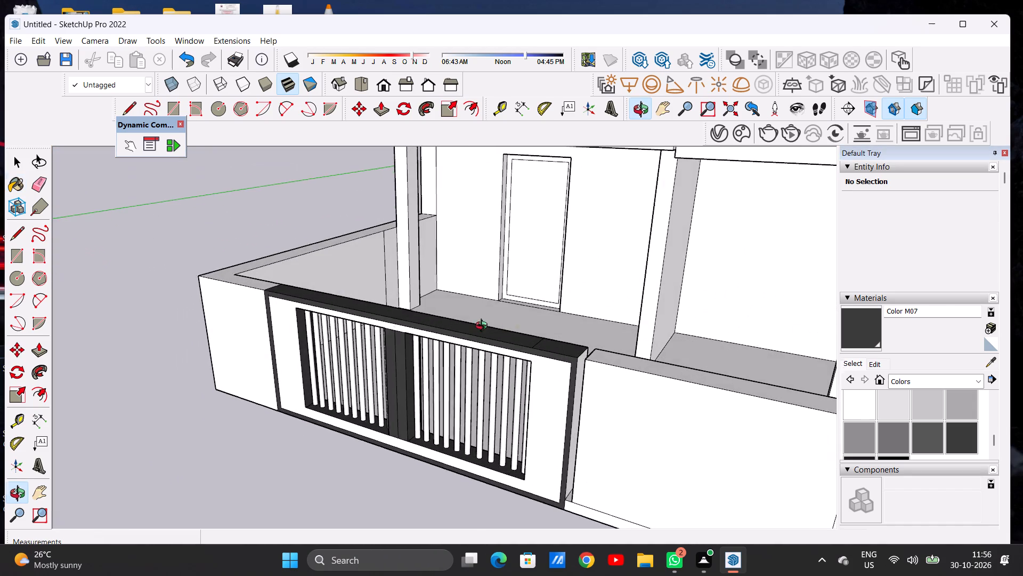
middle_drag(484, 327, 101, 341)
middle_drag(204, 350, 257, 350)
middle_drag(296, 350, 306, 351)
middle_click(306, 351)
middle_drag(403, 351, 611, 319)
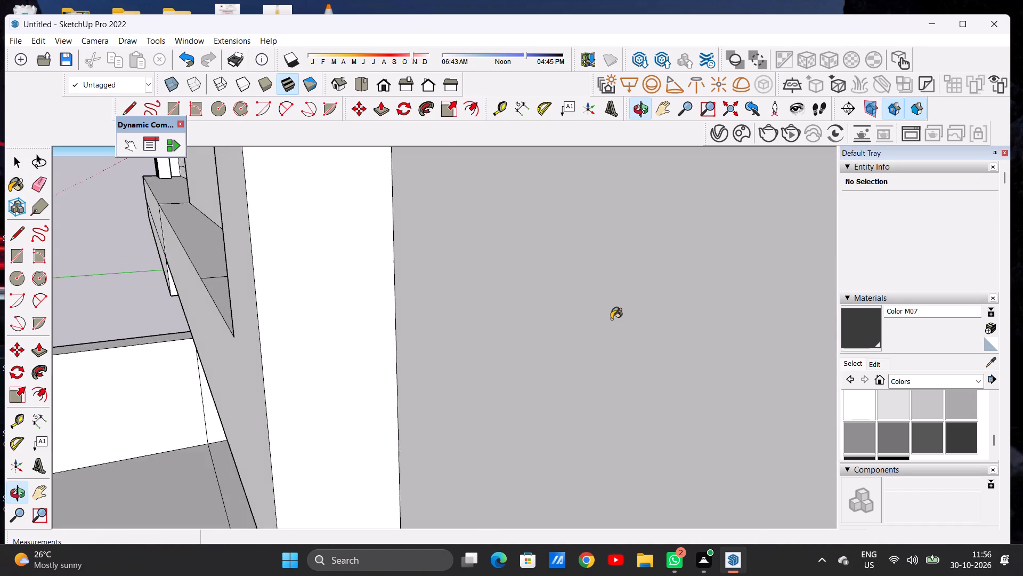
middle_drag(611, 319, 653, 309)
scroll(590, 327, down, 20)
scroll(590, 327, down, 10)
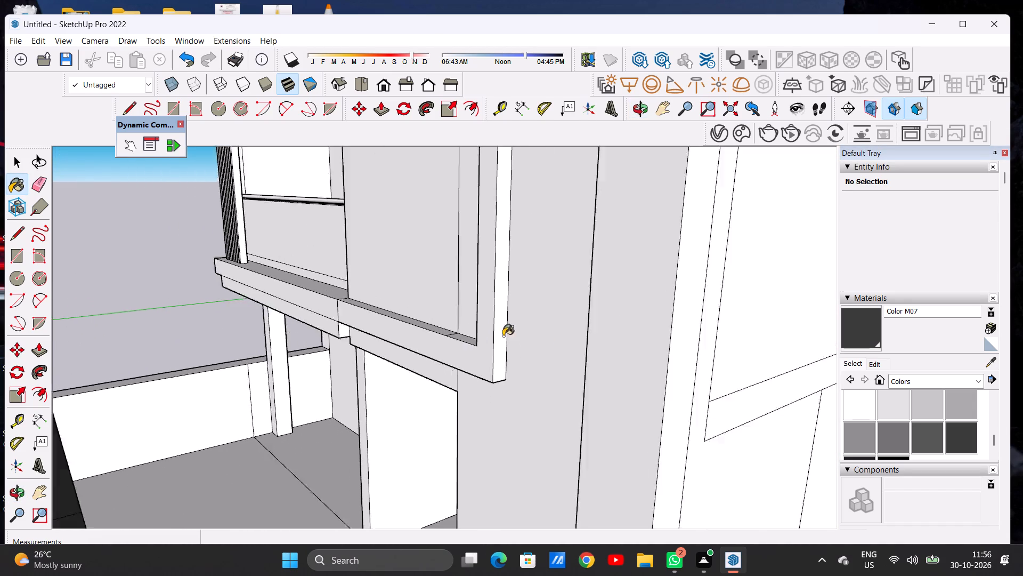
scroll(503, 336, down, 9)
scroll(292, 382, up, 12)
scroll(308, 395, down, 5)
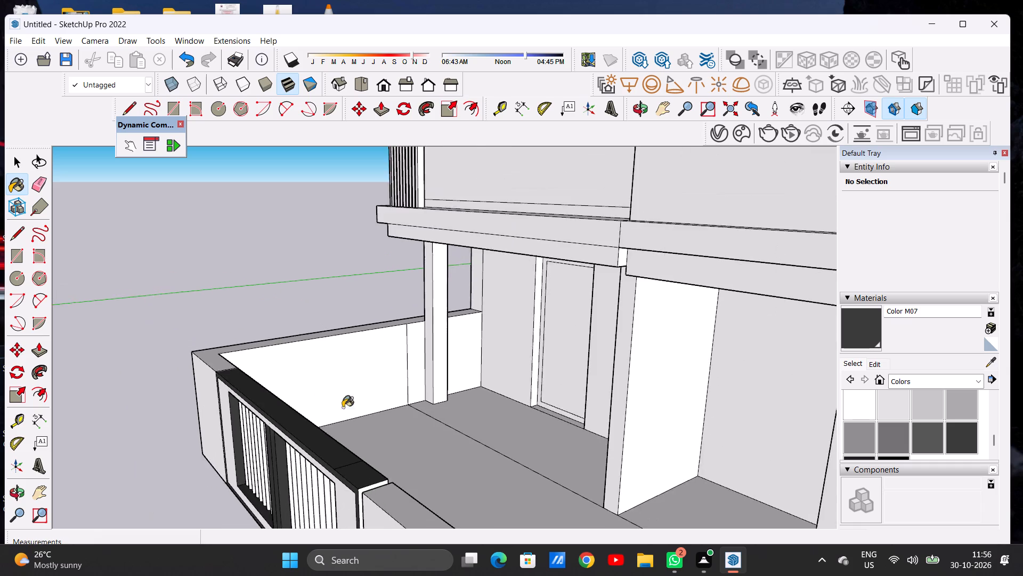
scroll(343, 407, down, 2)
middle_drag(353, 417, 229, 412)
scroll(292, 411, up, 15)
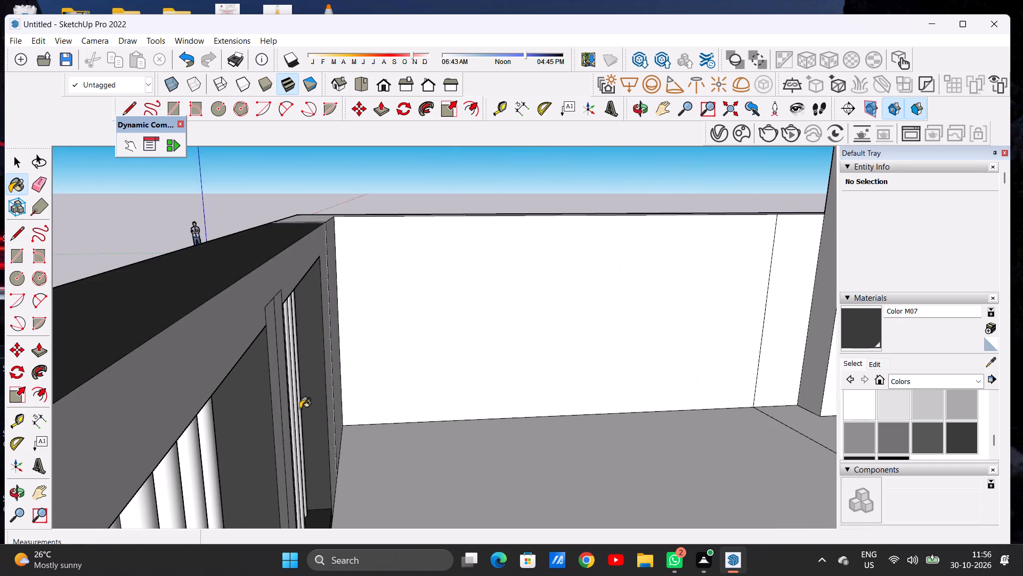
middle_drag(297, 412, 236, 456)
click(219, 437)
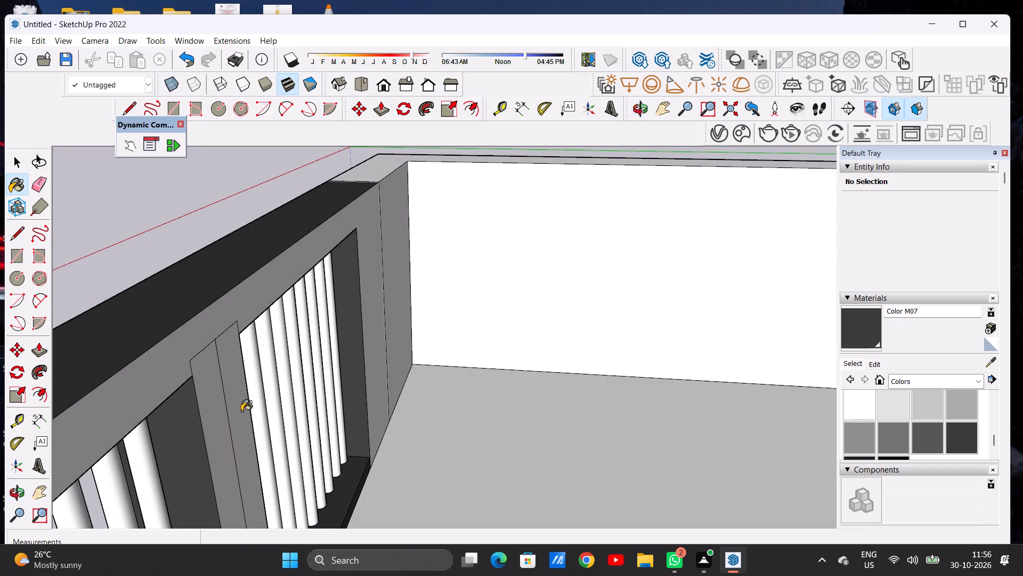
click(242, 409)
Examine the painted gate together with the house front, from an angle and straight on.
middle_drag(227, 411, 508, 363)
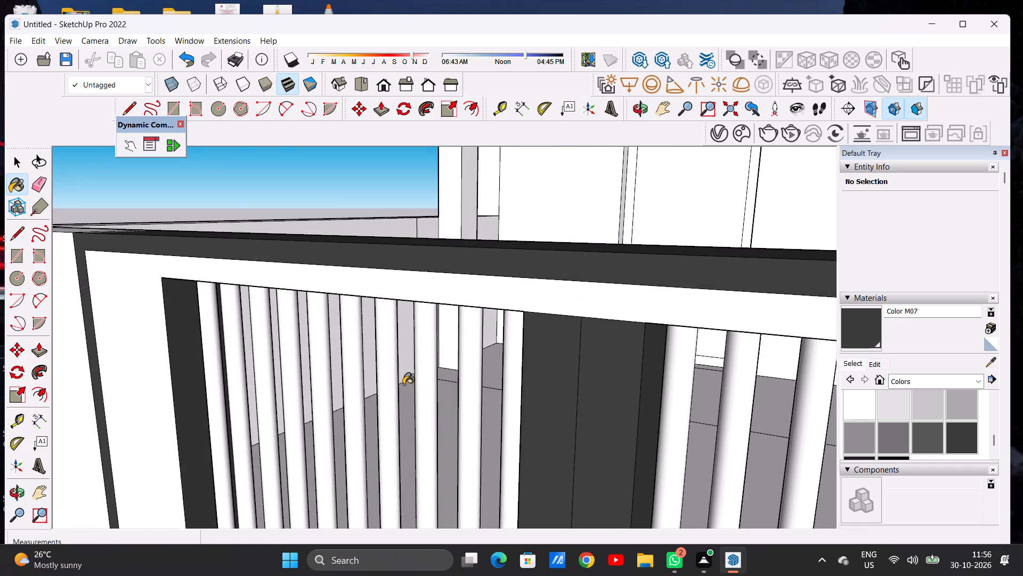
scroll(369, 388, down, 1)
scroll(369, 388, up, 1)
scroll(369, 388, down, 5)
scroll(368, 388, up, 1)
scroll(362, 378, down, 7)
scroll(361, 386, up, 1)
scroll(348, 385, down, 7)
middle_drag(395, 410, 429, 414)
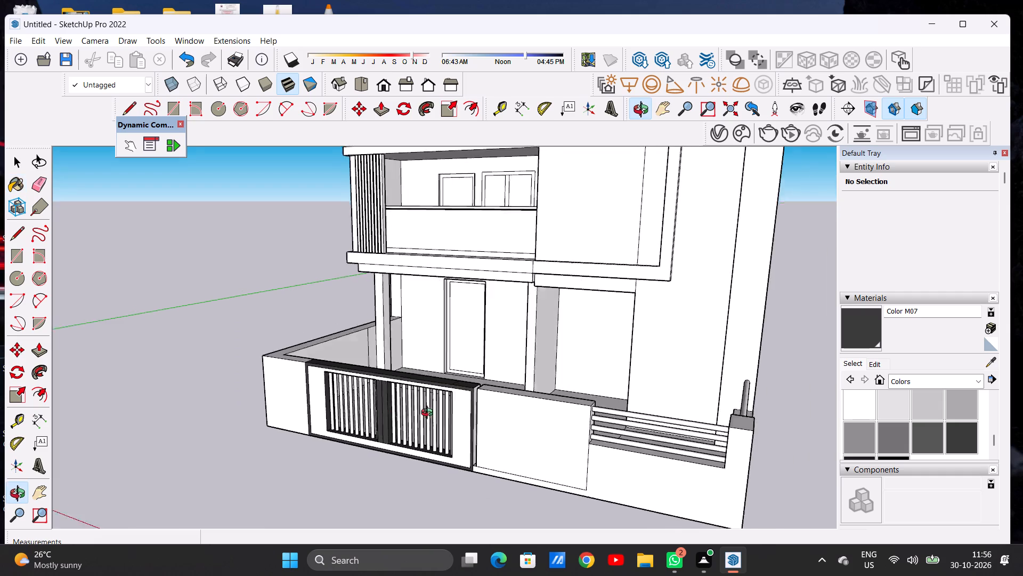
middle_drag(429, 414, 541, 387)
scroll(404, 397, down, 5)
key(space)
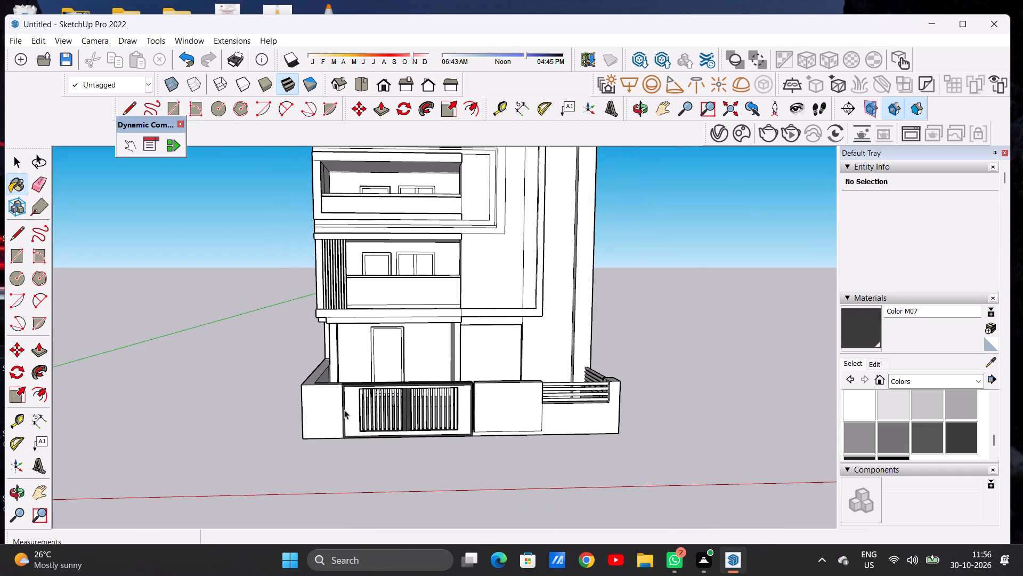
scroll(342, 411, down, 5)
Draw vertical lines about 5 9/16" long from the openings' outer top corners up to the gate frame's inner edge.
scroll(383, 411, up, 12)
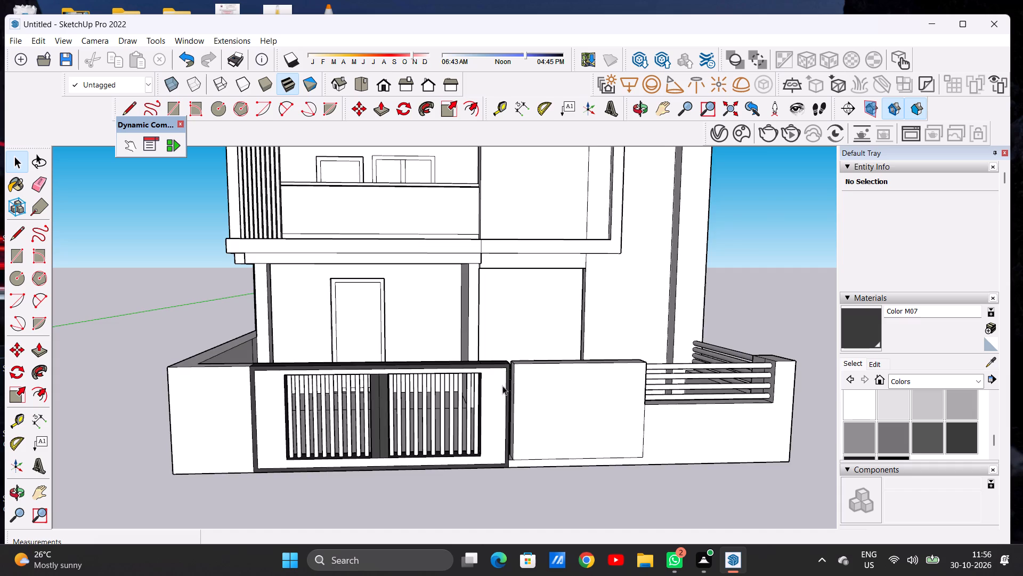
scroll(486, 376, up, 14)
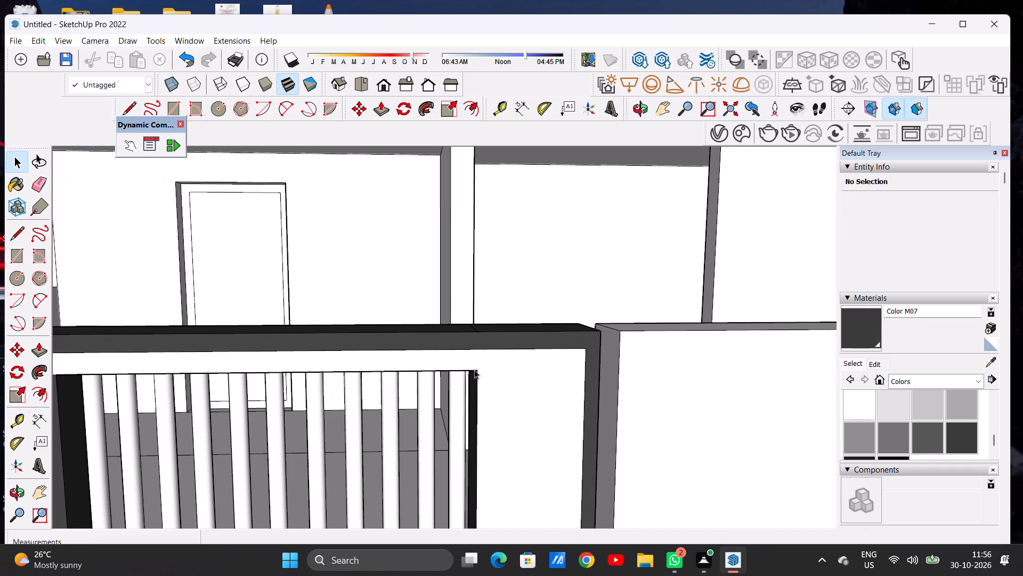
key(l)
scroll(474, 370, up, 4)
scroll(474, 370, down, 1)
scroll(474, 370, up, 2)
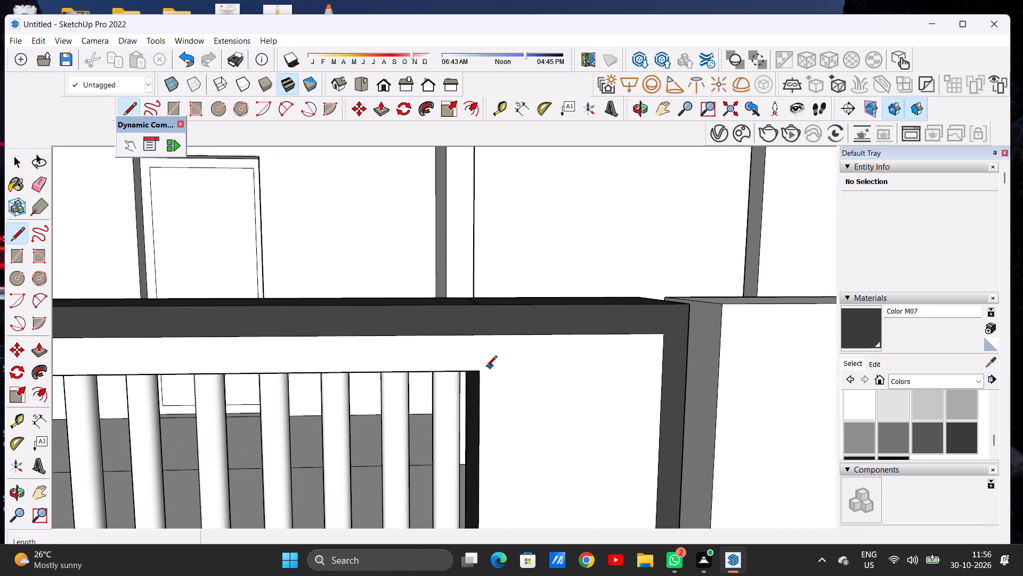
click(480, 371)
click(482, 335)
scroll(492, 367, down, 20)
scroll(492, 367, down, 3)
scroll(293, 363, up, 13)
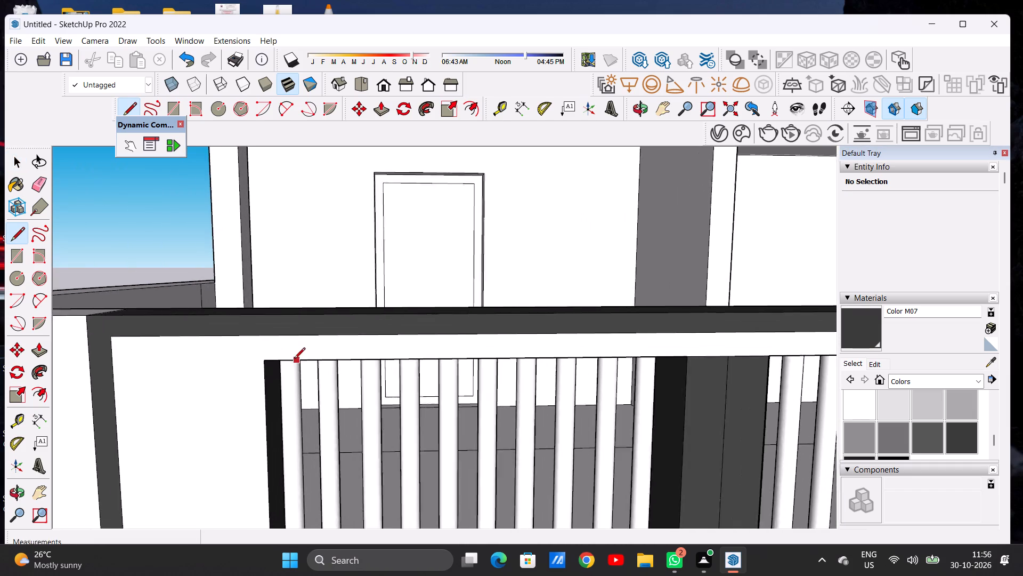
click(263, 362)
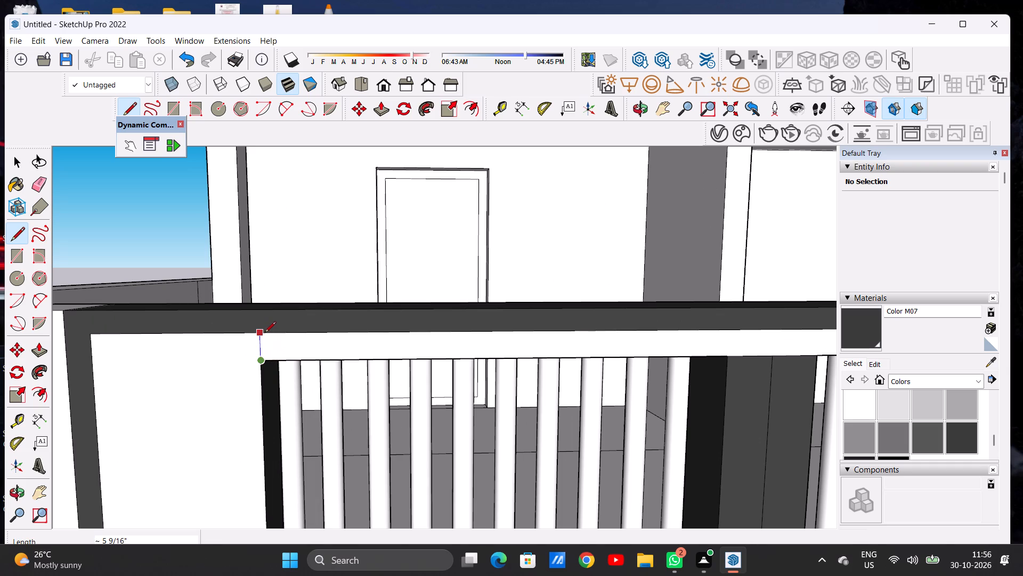
click(259, 334)
key(space)
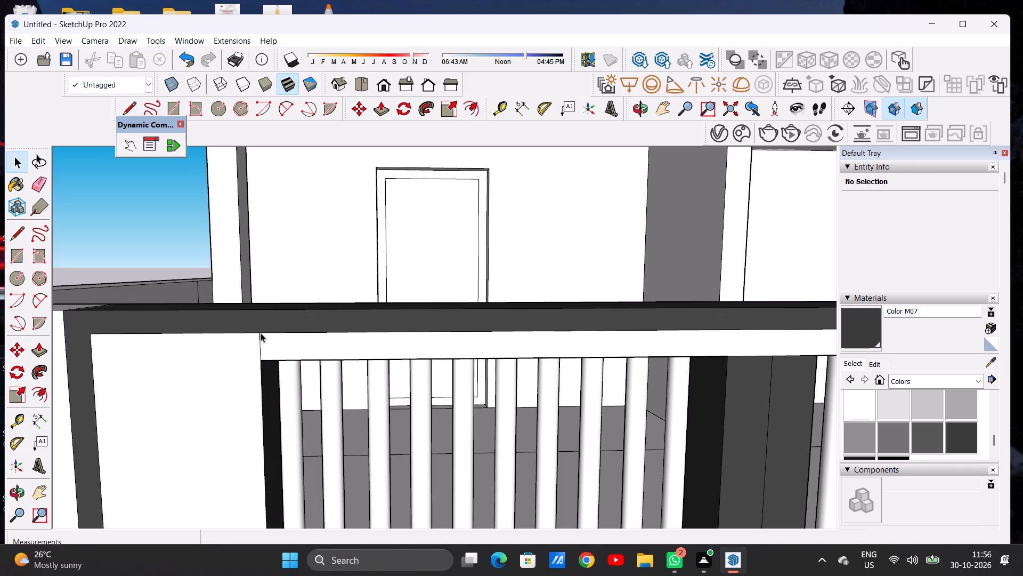
Browse the Wood materials and switch to the Window Coverings collection.
scroll(273, 345, down, 17)
scroll(331, 365, down, 7)
click(859, 365)
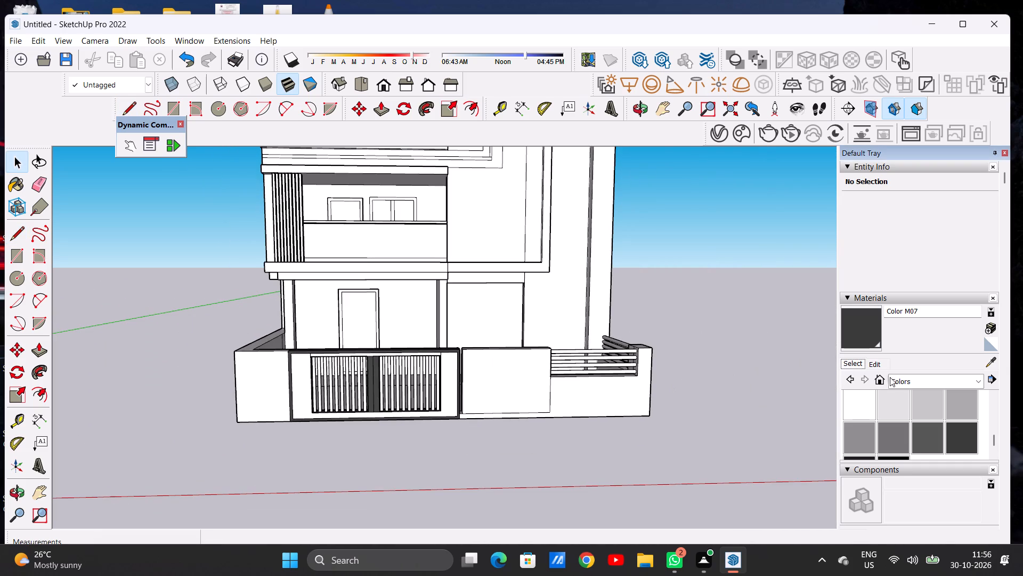
click(905, 377)
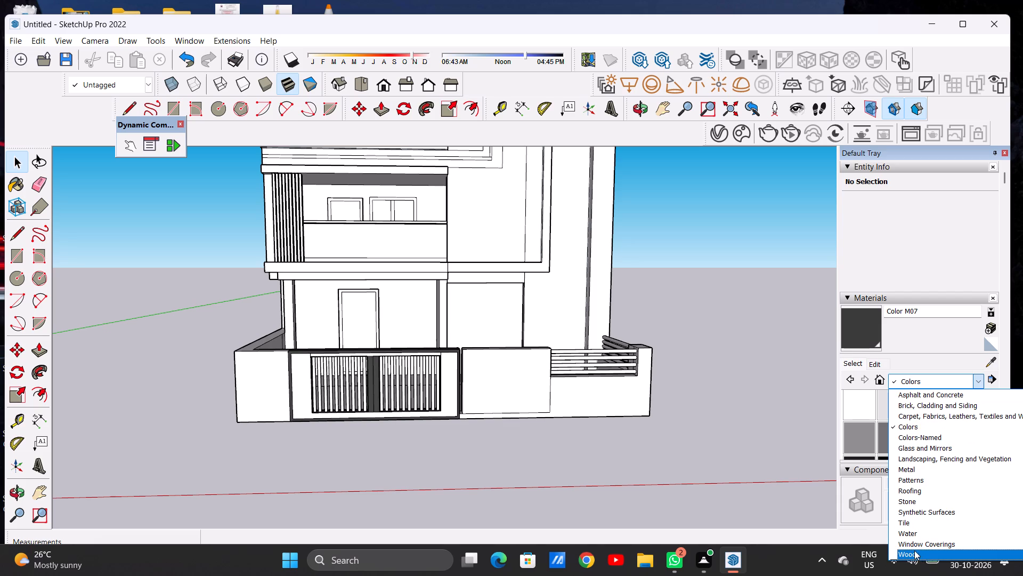
click(914, 550)
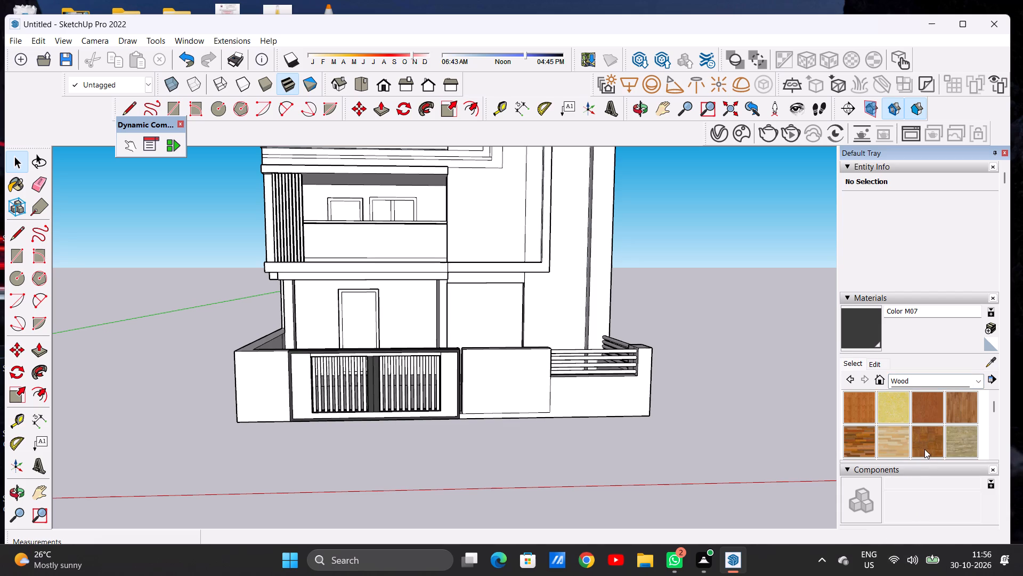
click(915, 379)
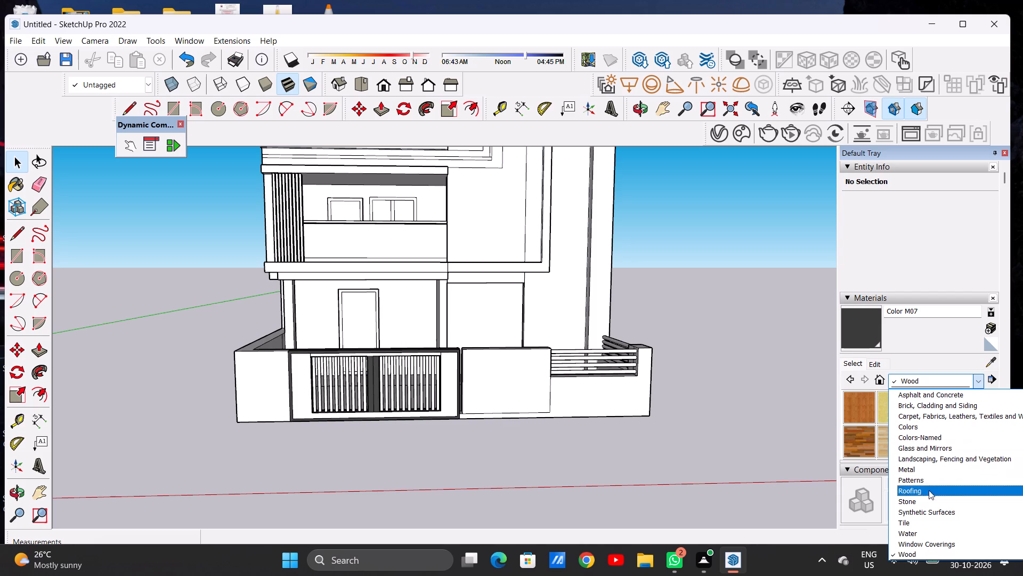
click(921, 541)
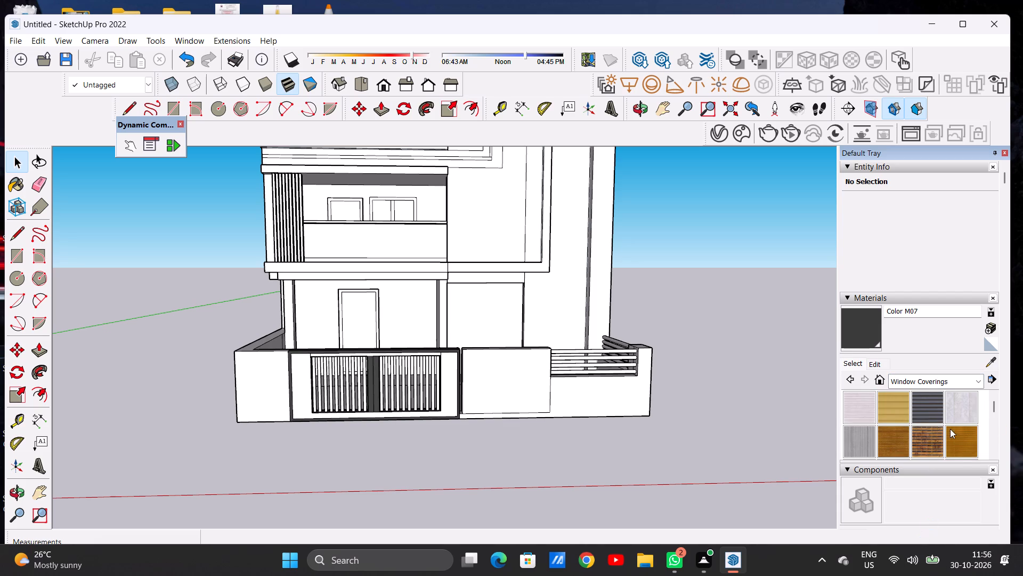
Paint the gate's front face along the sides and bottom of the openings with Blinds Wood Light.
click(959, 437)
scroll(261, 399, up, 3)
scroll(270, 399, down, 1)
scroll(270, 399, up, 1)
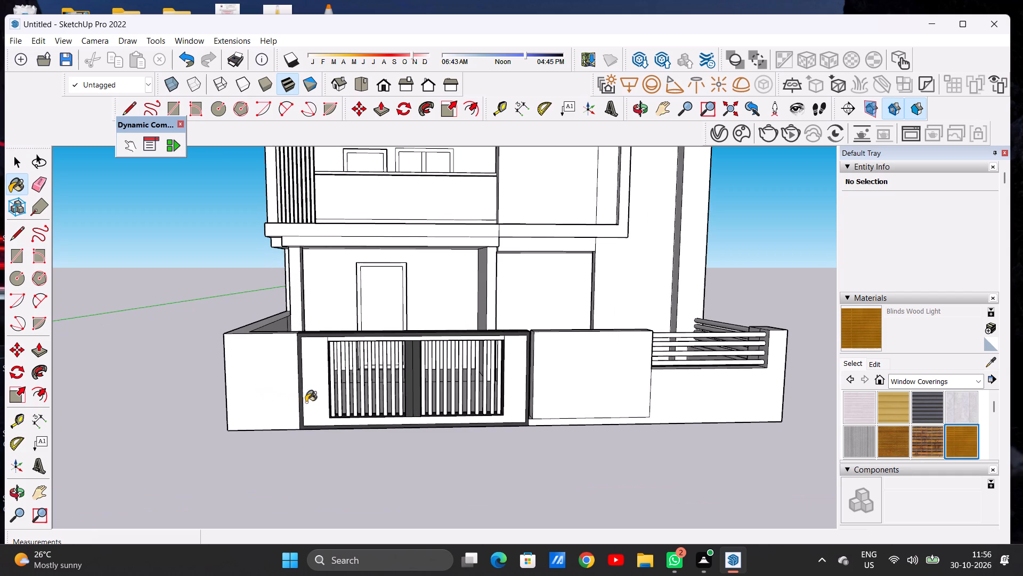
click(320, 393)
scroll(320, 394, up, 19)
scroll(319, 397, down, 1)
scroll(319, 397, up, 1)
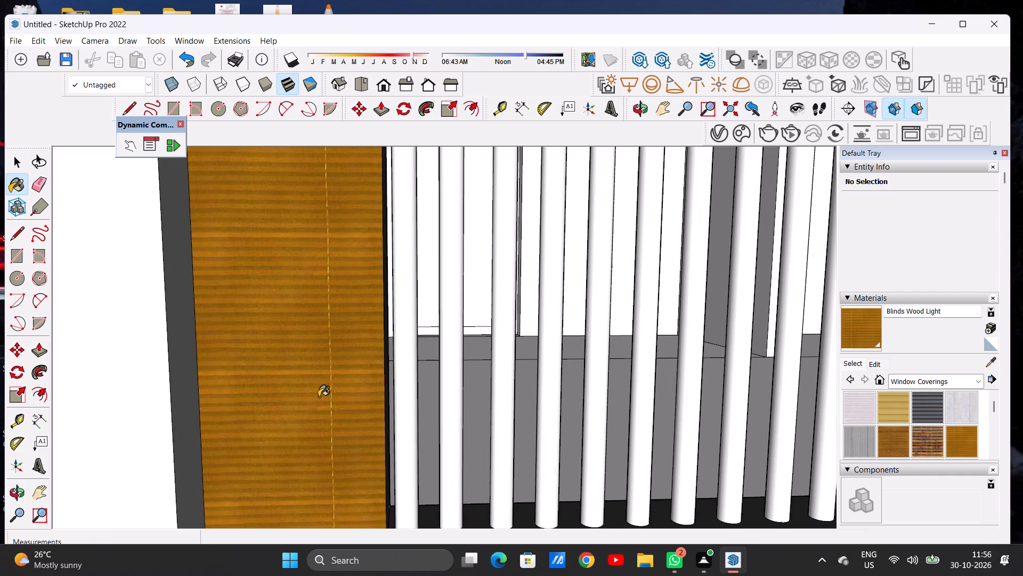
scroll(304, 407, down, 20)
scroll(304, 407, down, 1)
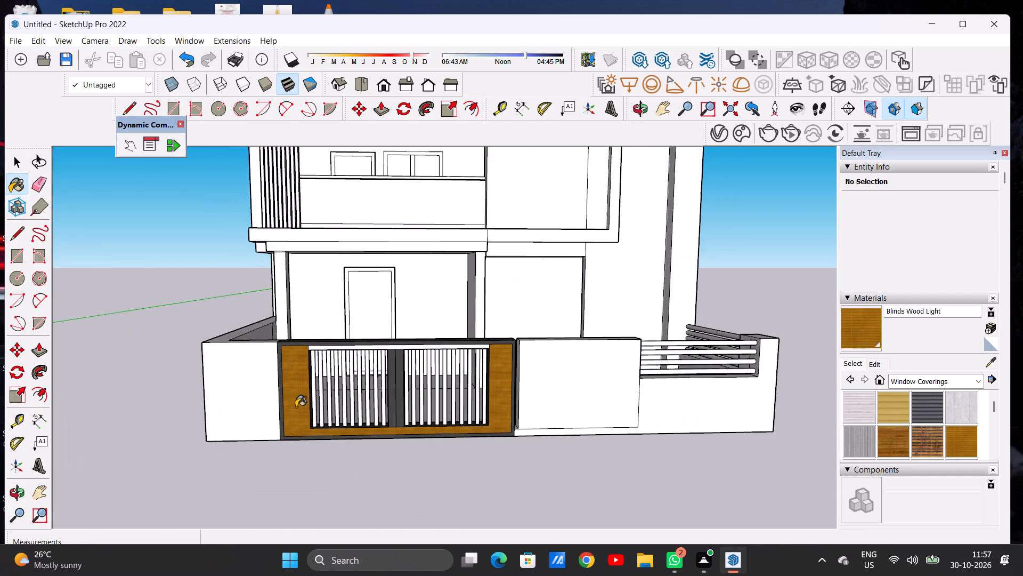
Paint the gate's front face along the sides and bottom of the openings with Blinds Weave.
click(891, 440)
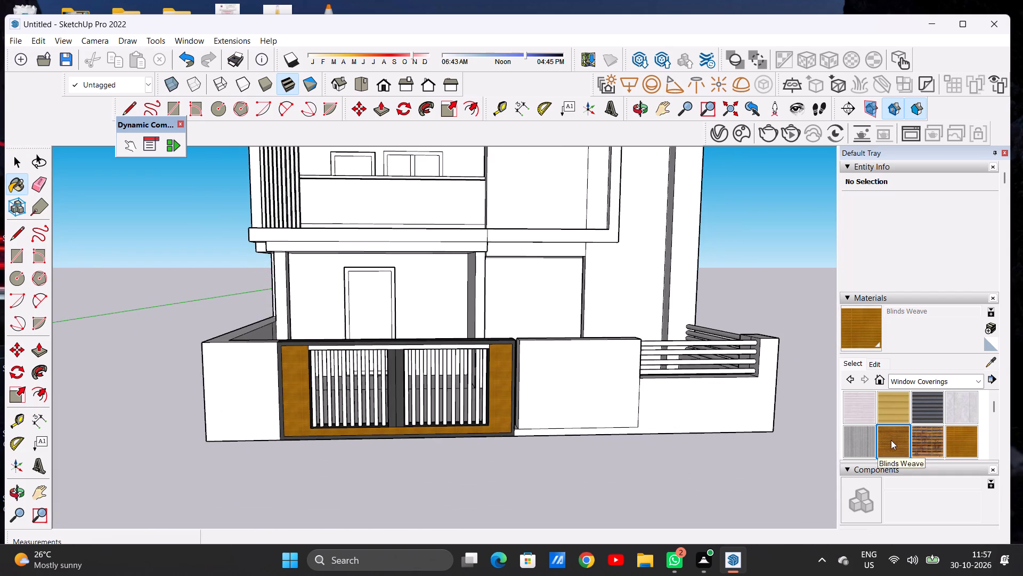
scroll(341, 419, up, 13)
click(276, 417)
scroll(276, 417, up, 2)
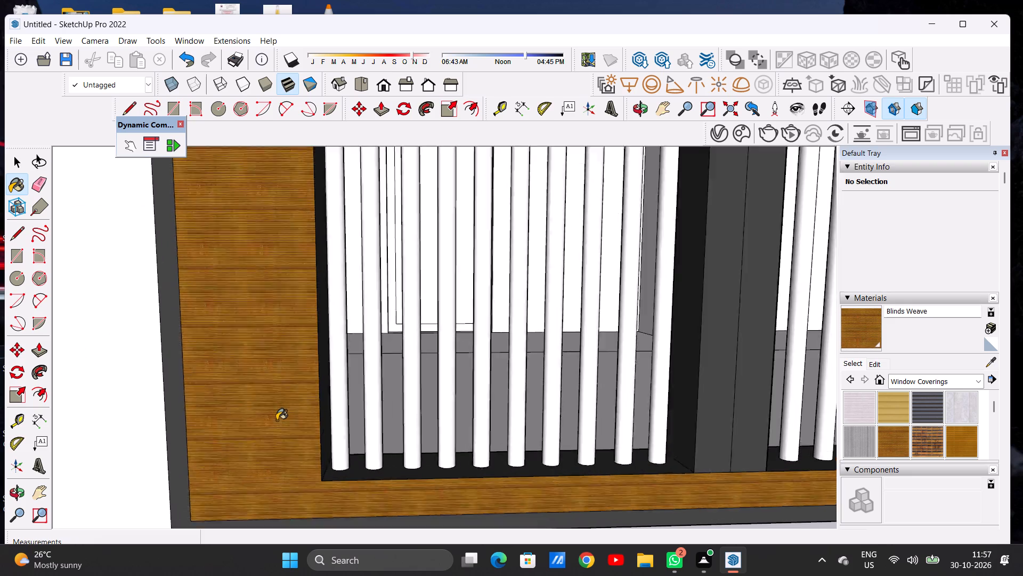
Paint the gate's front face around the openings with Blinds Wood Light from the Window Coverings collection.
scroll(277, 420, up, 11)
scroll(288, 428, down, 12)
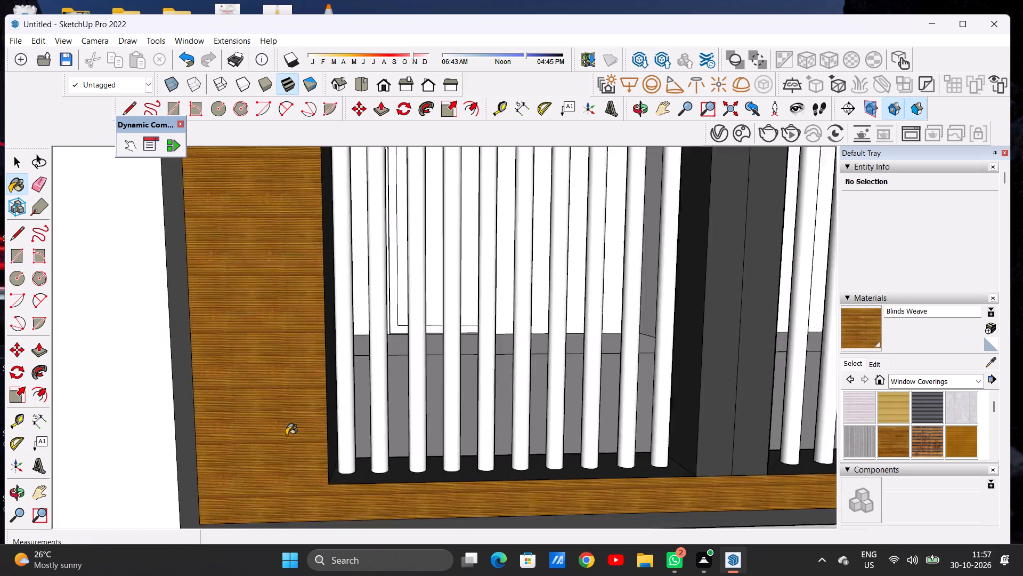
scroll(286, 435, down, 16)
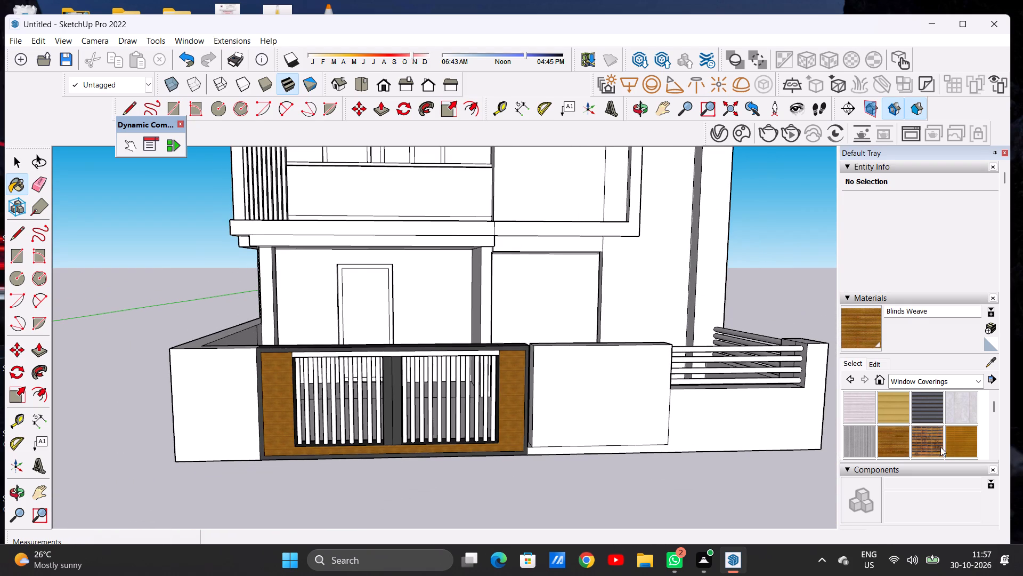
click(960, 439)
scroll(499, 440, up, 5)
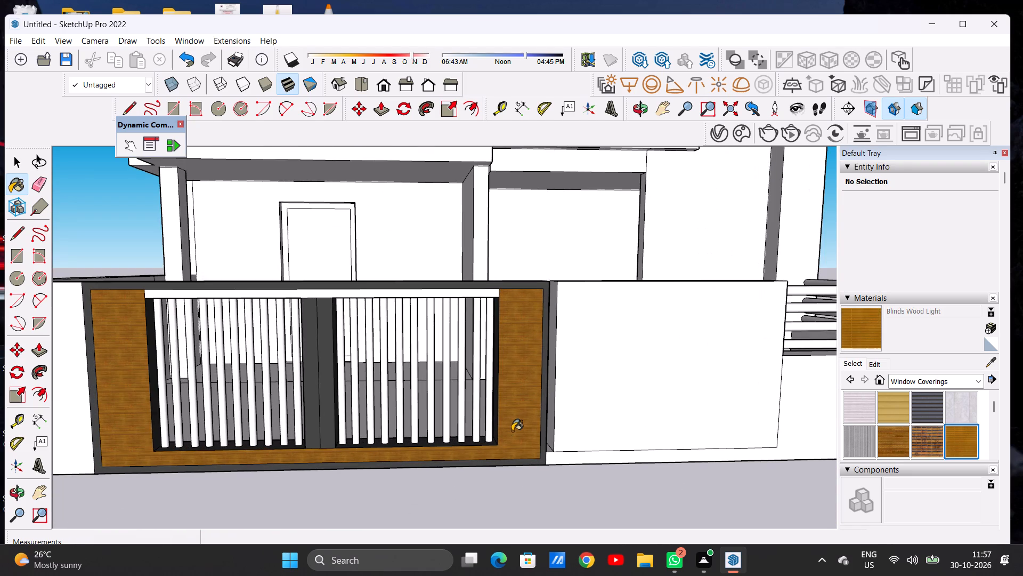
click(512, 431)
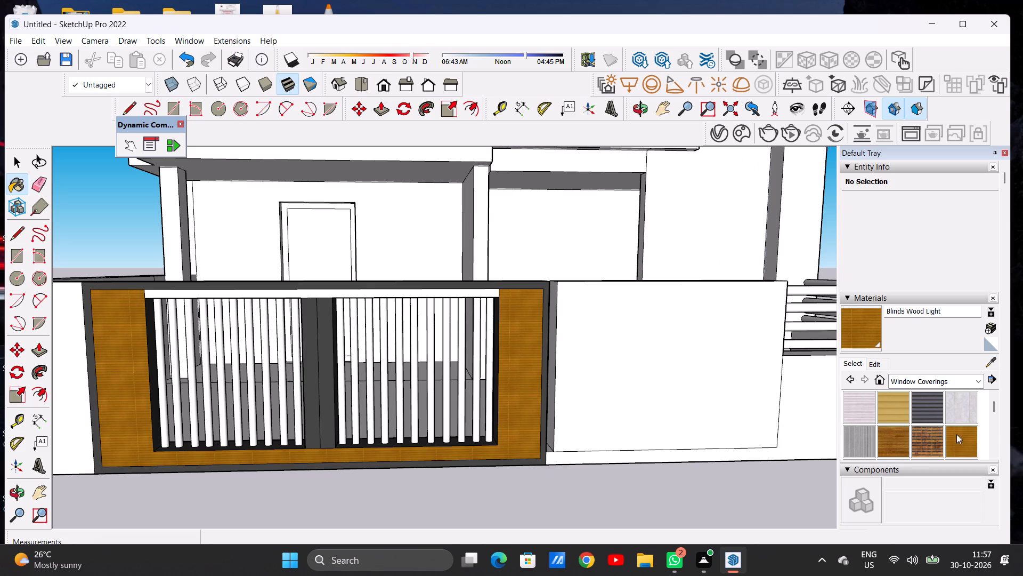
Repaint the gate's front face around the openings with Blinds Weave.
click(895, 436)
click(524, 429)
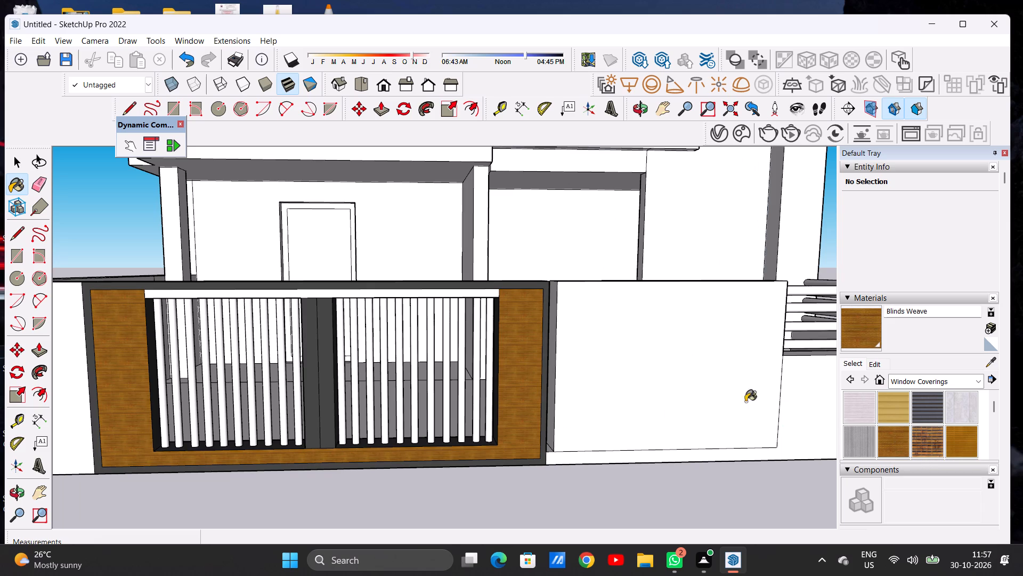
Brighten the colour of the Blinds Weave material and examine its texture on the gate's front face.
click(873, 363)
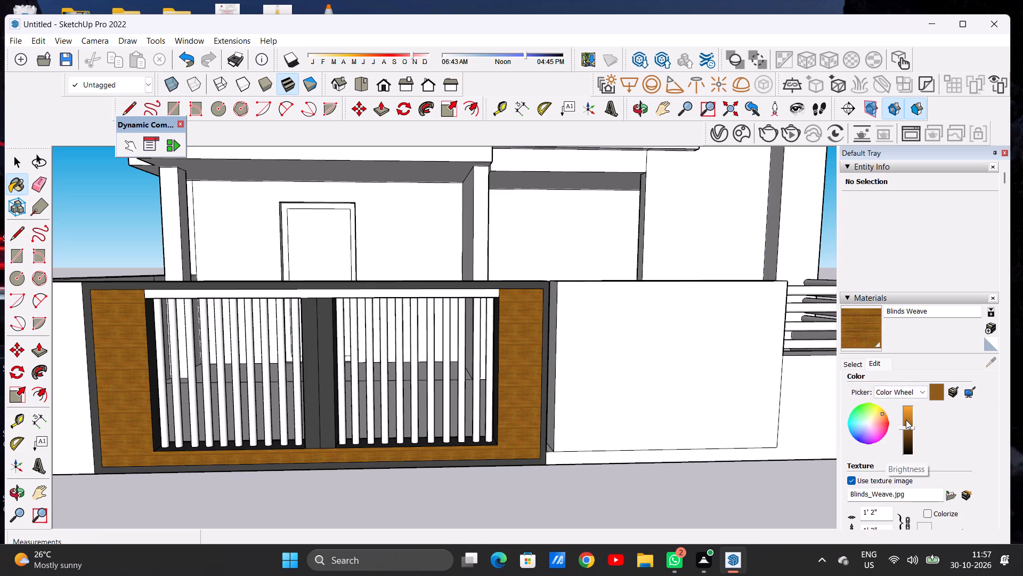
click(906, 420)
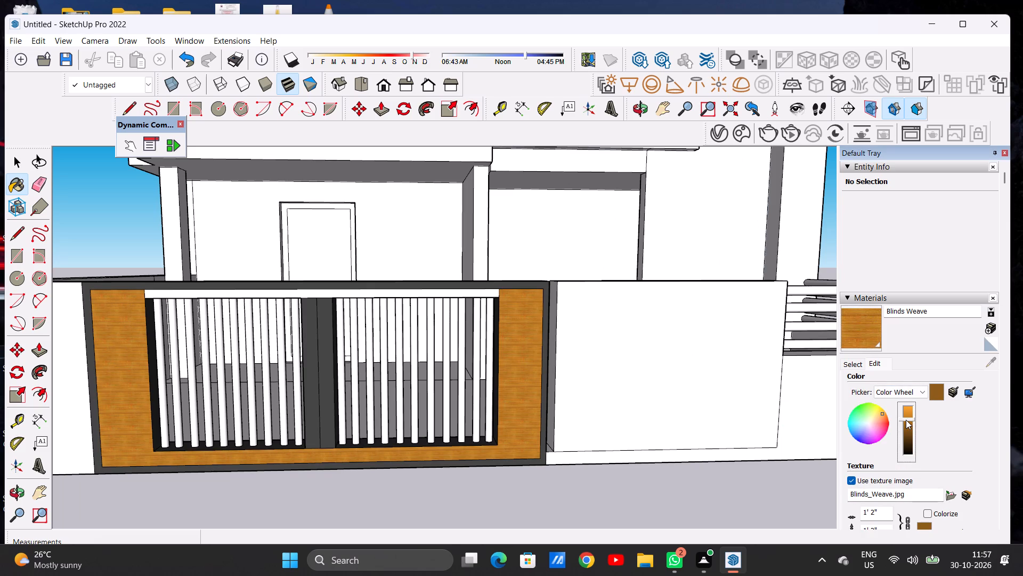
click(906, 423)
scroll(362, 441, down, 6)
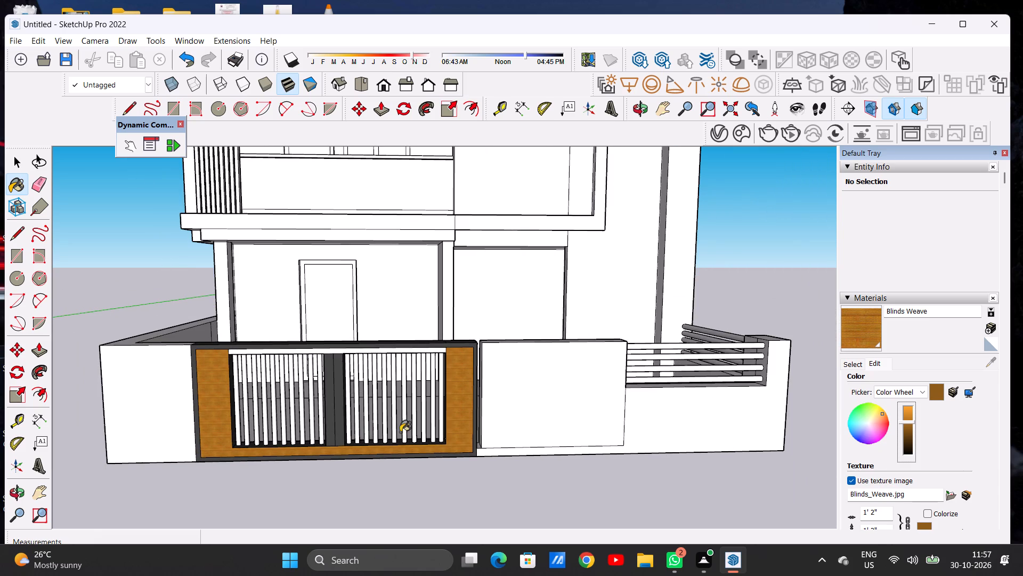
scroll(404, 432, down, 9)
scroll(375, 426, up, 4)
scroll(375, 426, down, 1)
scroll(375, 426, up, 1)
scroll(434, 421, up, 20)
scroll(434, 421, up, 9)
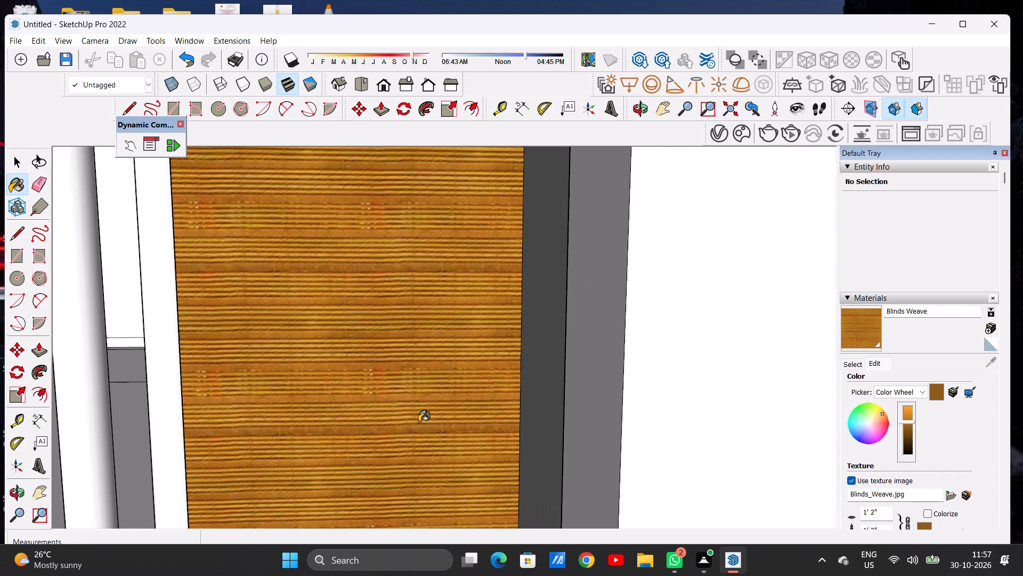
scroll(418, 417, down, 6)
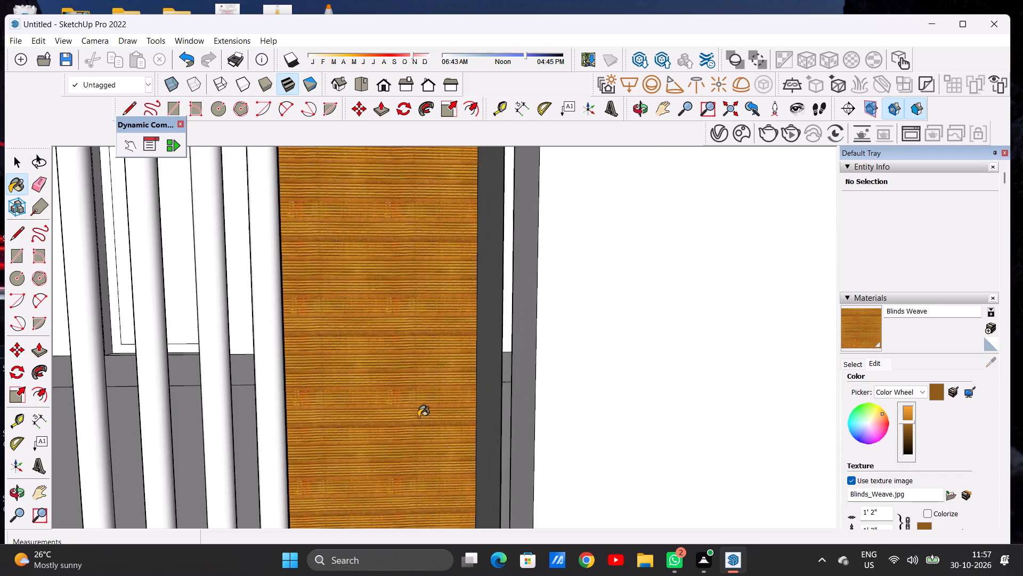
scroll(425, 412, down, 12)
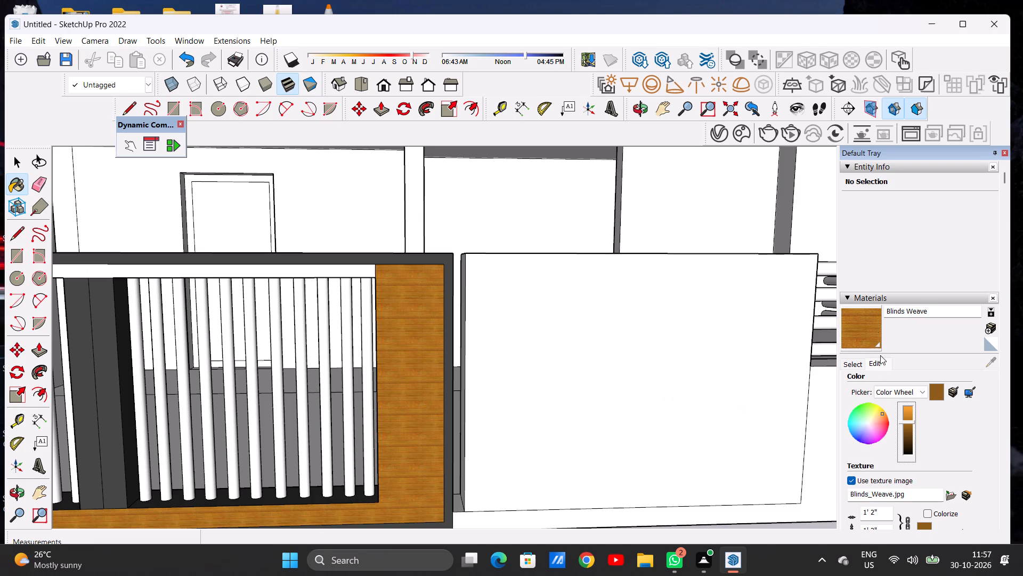
Paint the gate's front face around the openings with Wood Cherry Original from the Wood collection.
click(850, 363)
click(912, 377)
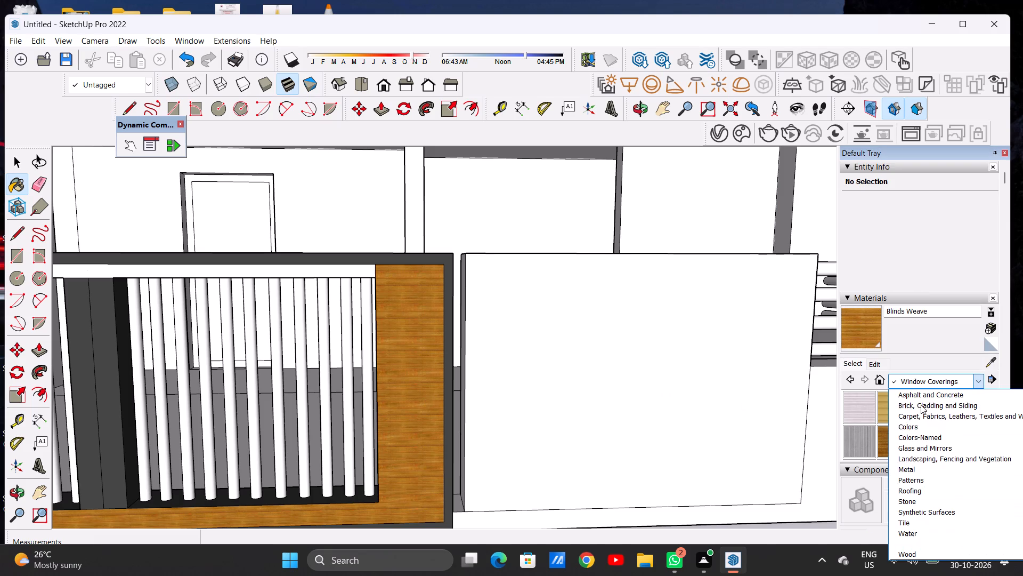
click(911, 551)
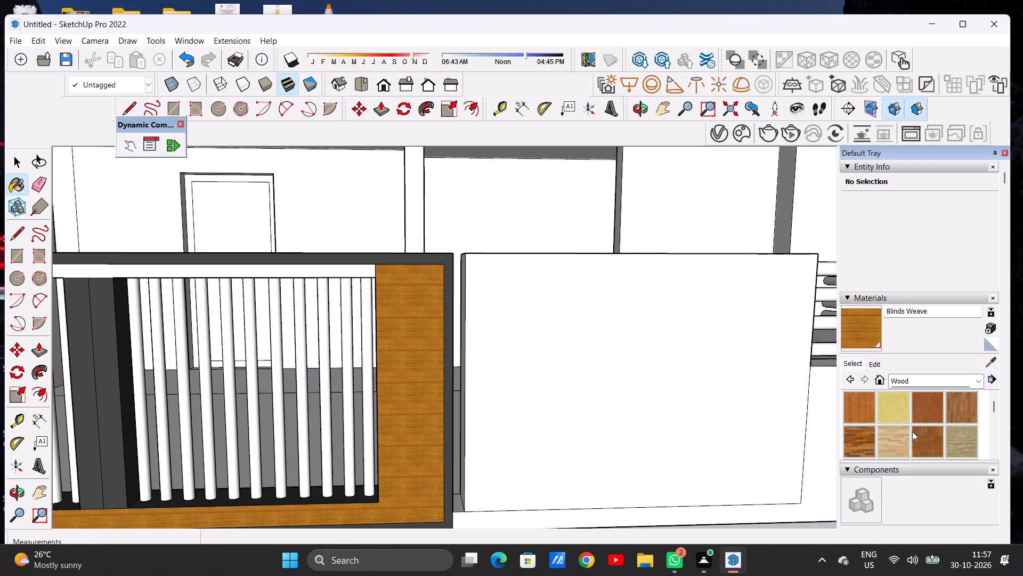
click(925, 404)
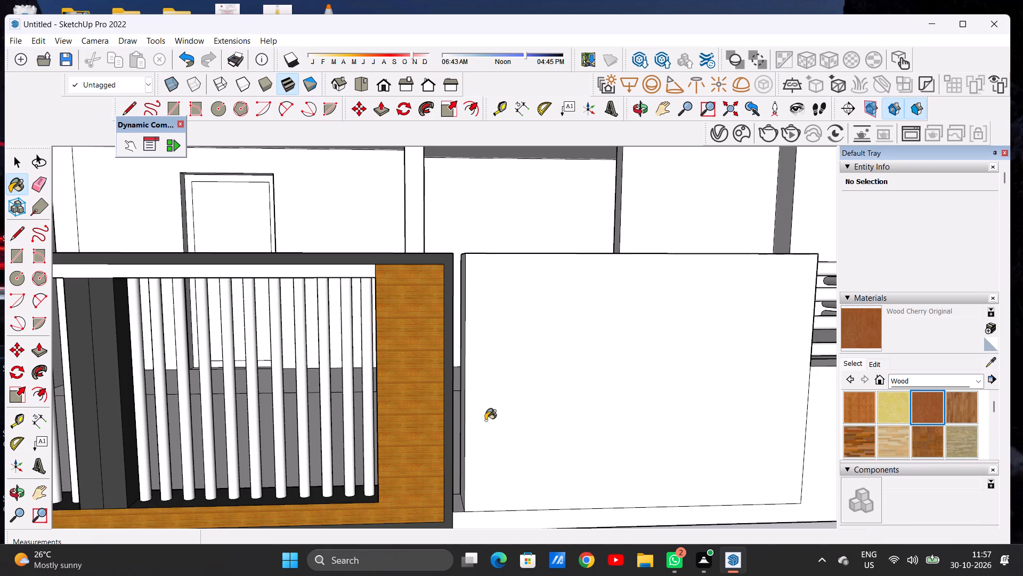
click(408, 451)
Paint the front face of the raised wall panel beside the gate with Wood Cherry Original.
scroll(523, 430, down, 9)
scroll(388, 468, down, 3)
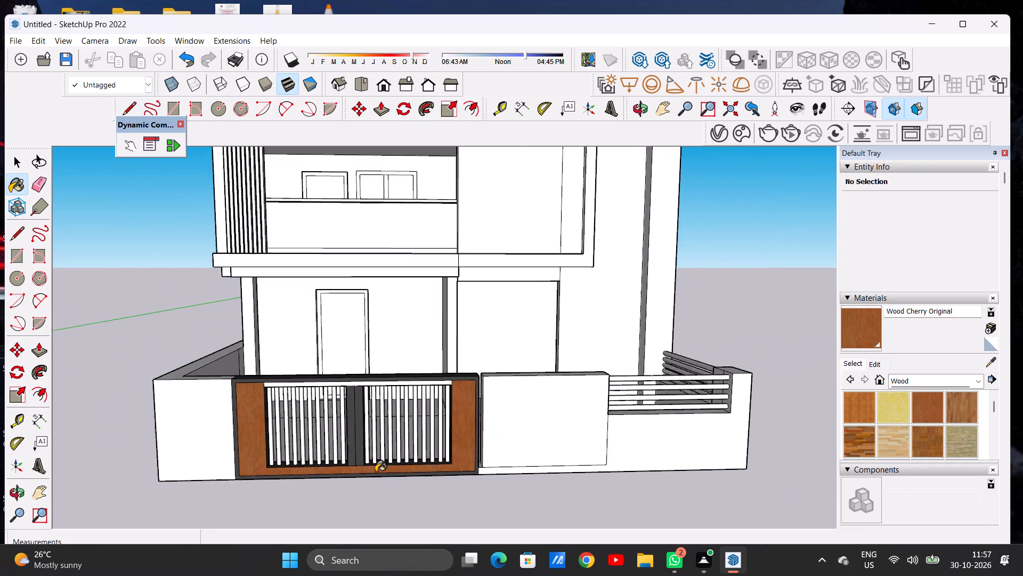
scroll(376, 472, down, 7)
scroll(412, 457, up, 6)
click(510, 446)
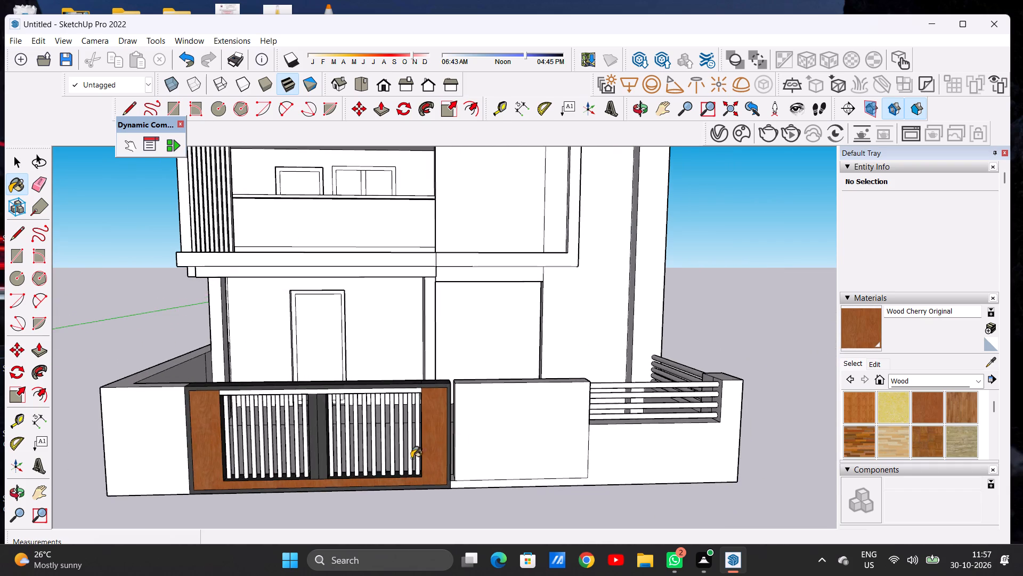
Examine the cherry wood finish on the gate and the adjacent wall panel from near and far.
scroll(396, 462, down, 6)
scroll(404, 463, up, 2)
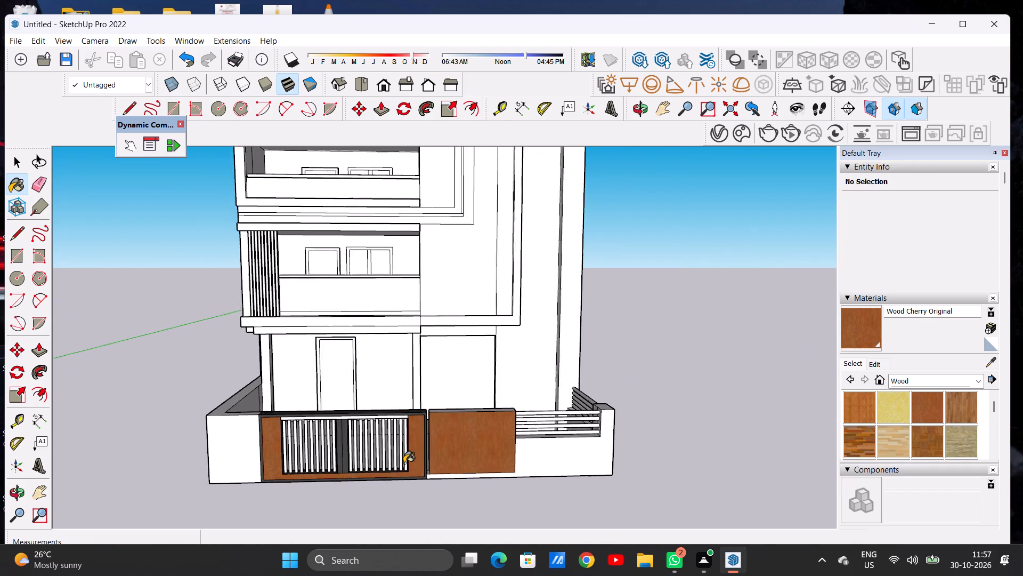
scroll(404, 463, up, 7)
scroll(404, 462, down, 1)
scroll(404, 462, up, 6)
scroll(426, 456, down, 5)
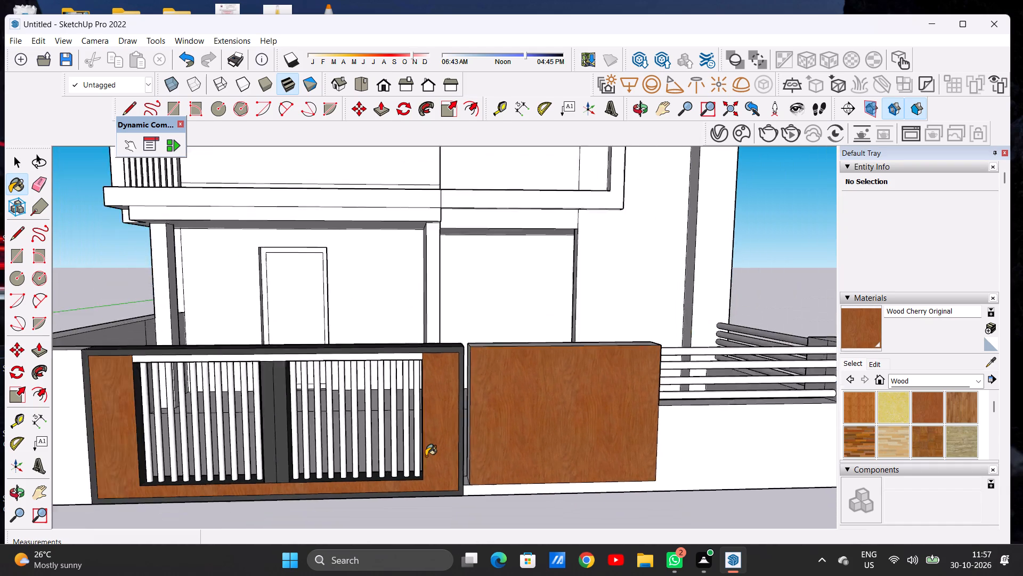
scroll(426, 456, down, 4)
middle_drag(363, 454, 358, 494)
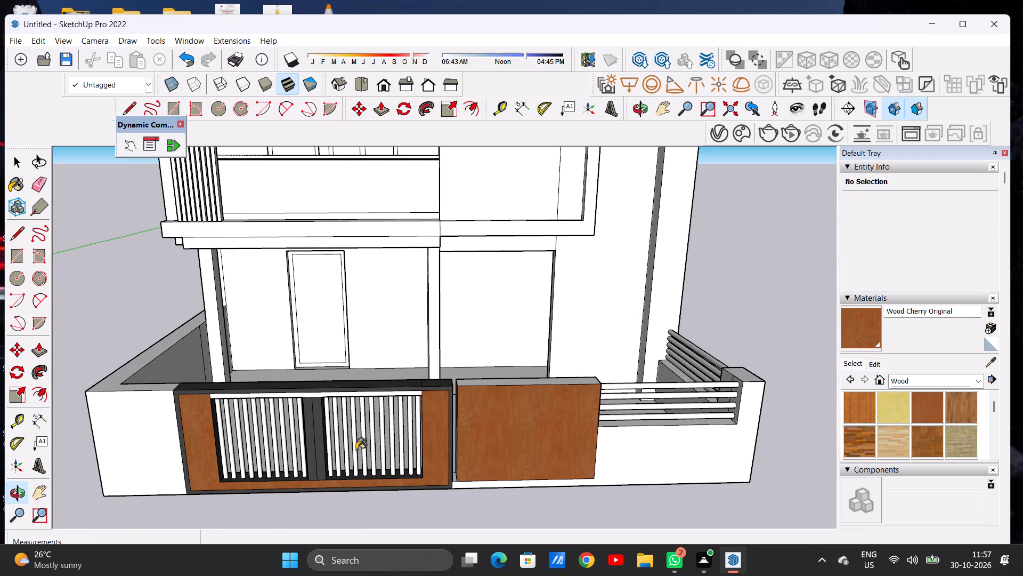
scroll(329, 388, down, 6)
scroll(375, 424, up, 5)
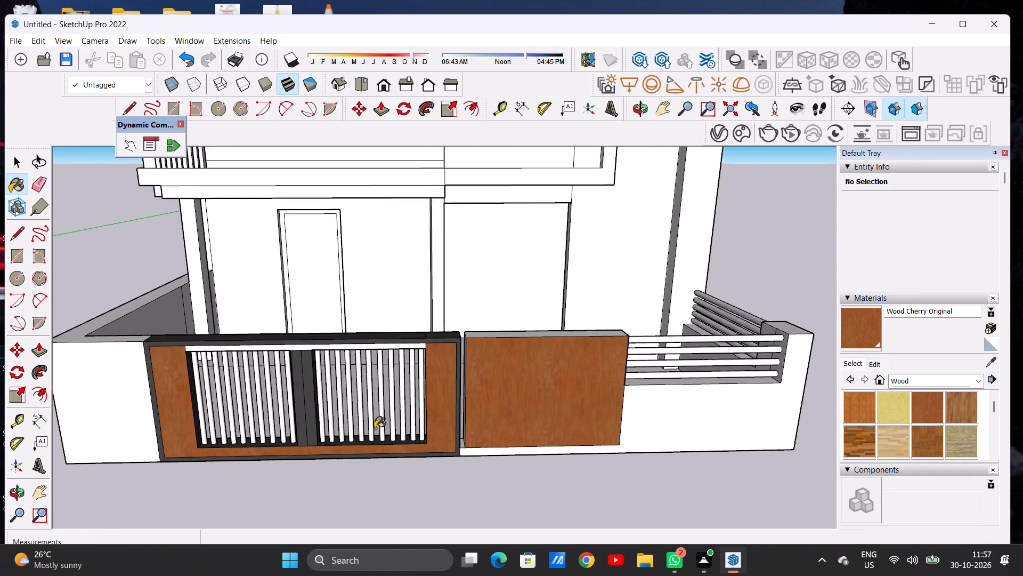
scroll(375, 428, up, 10)
scroll(394, 425, down, 6)
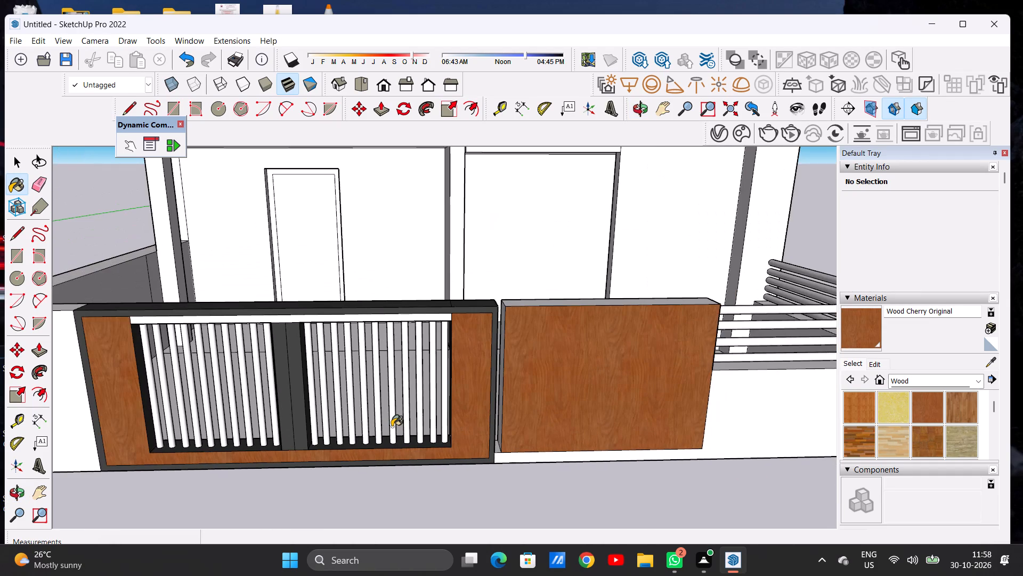
Paint the gate's narrow end face next to the wall panel with Wood Cherry Original.
key(space)
click(860, 337)
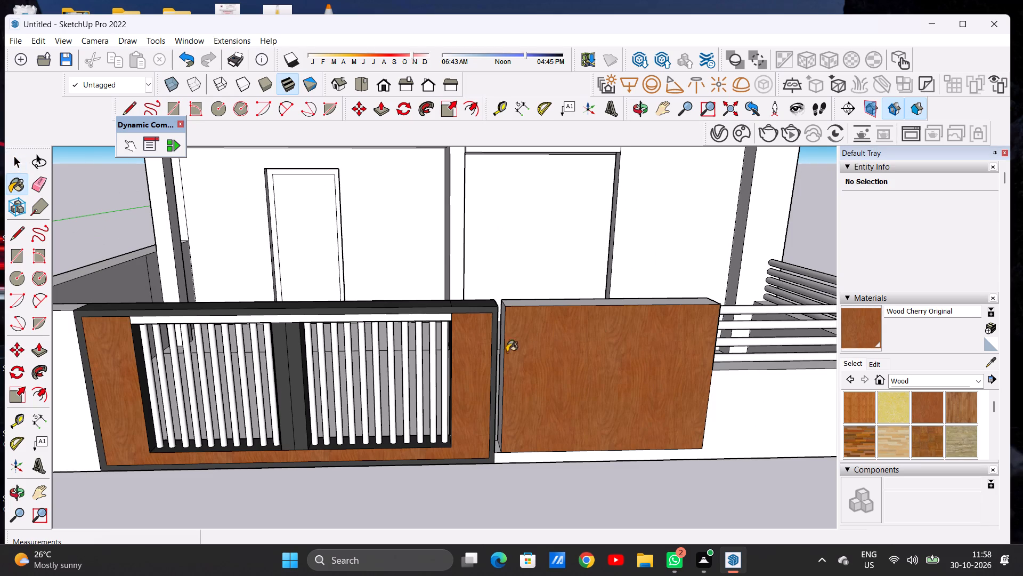
middle_drag(390, 339, 265, 364)
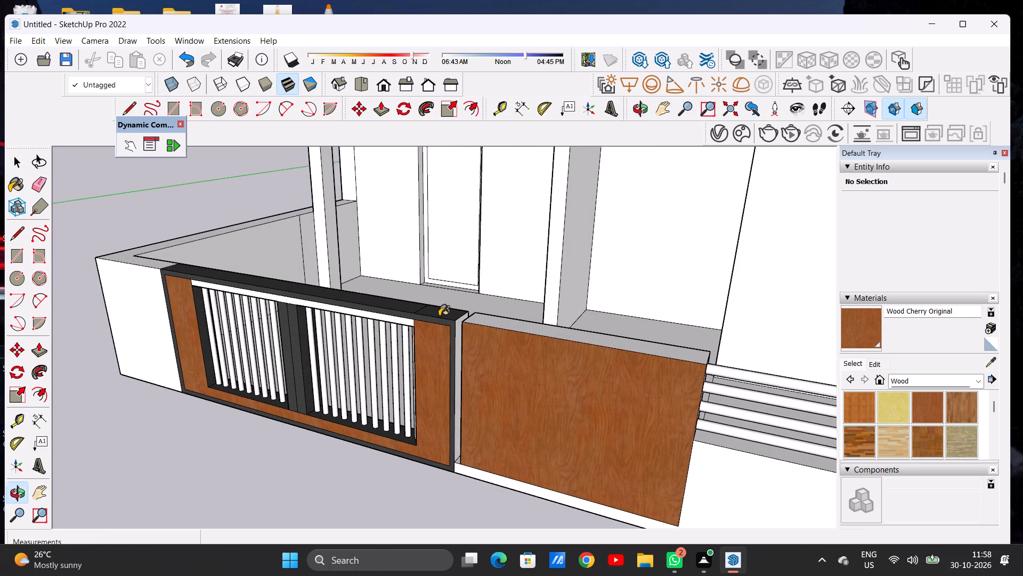
middle_drag(438, 317, 383, 332)
scroll(445, 331, up, 2)
scroll(445, 331, down, 1)
scroll(445, 331, up, 16)
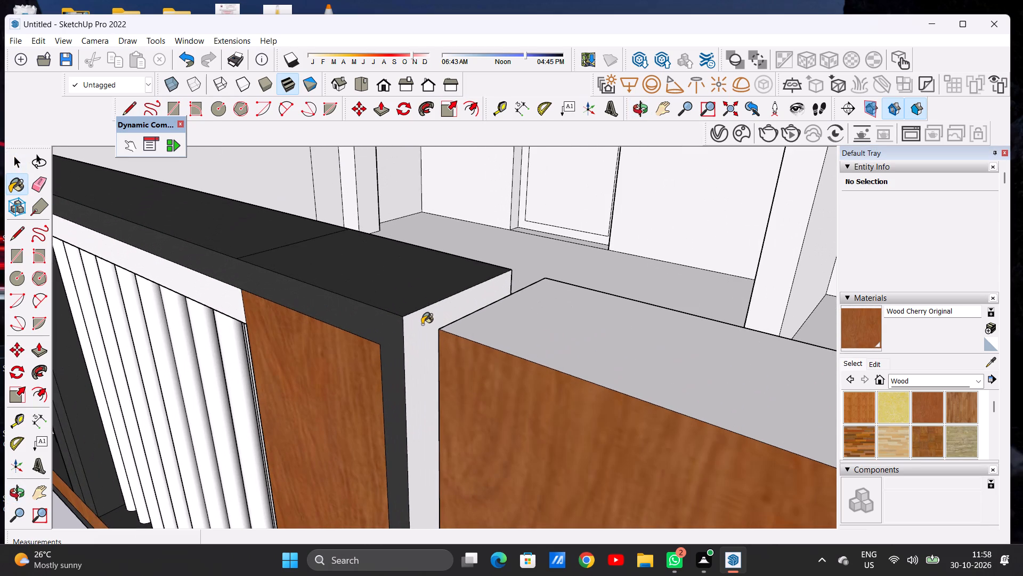
click(422, 324)
Paint the gate's back face on the side nearest the wall panel with Wood Cherry Original.
scroll(423, 337, down, 20)
scroll(423, 337, down, 4)
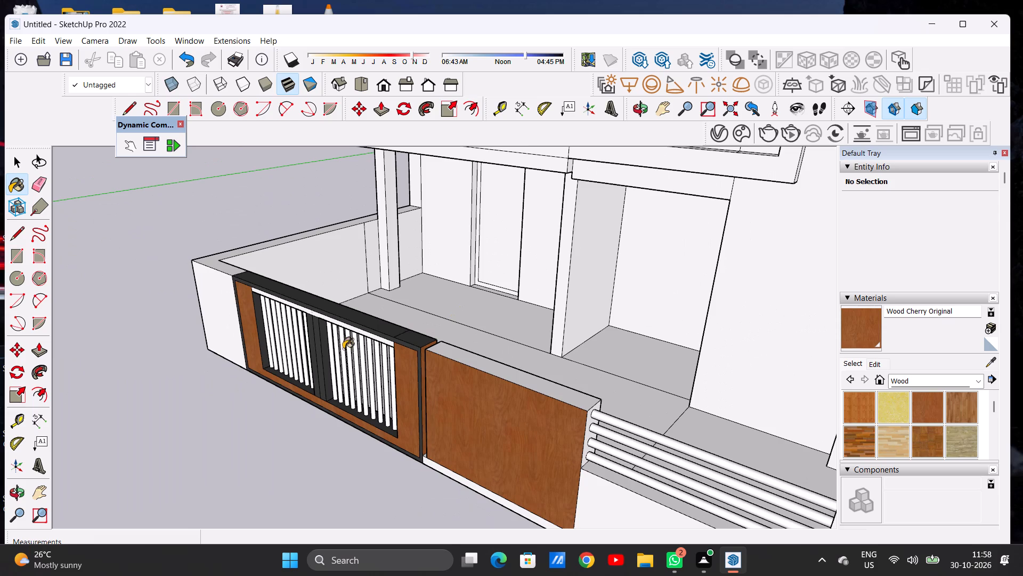
middle_drag(409, 357, 115, 369)
scroll(306, 349, up, 8)
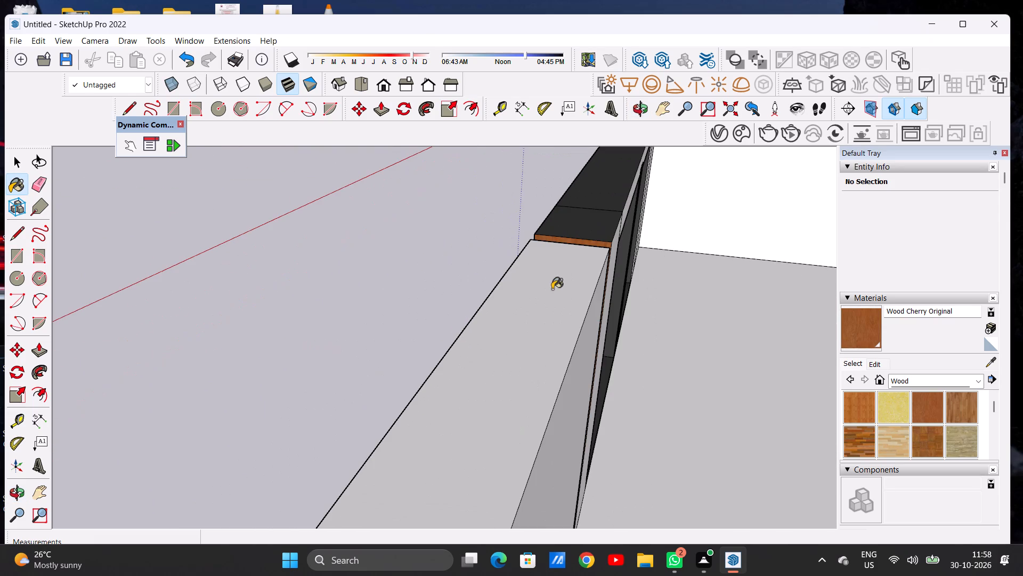
scroll(389, 312, down, 12)
scroll(450, 333, up, 2)
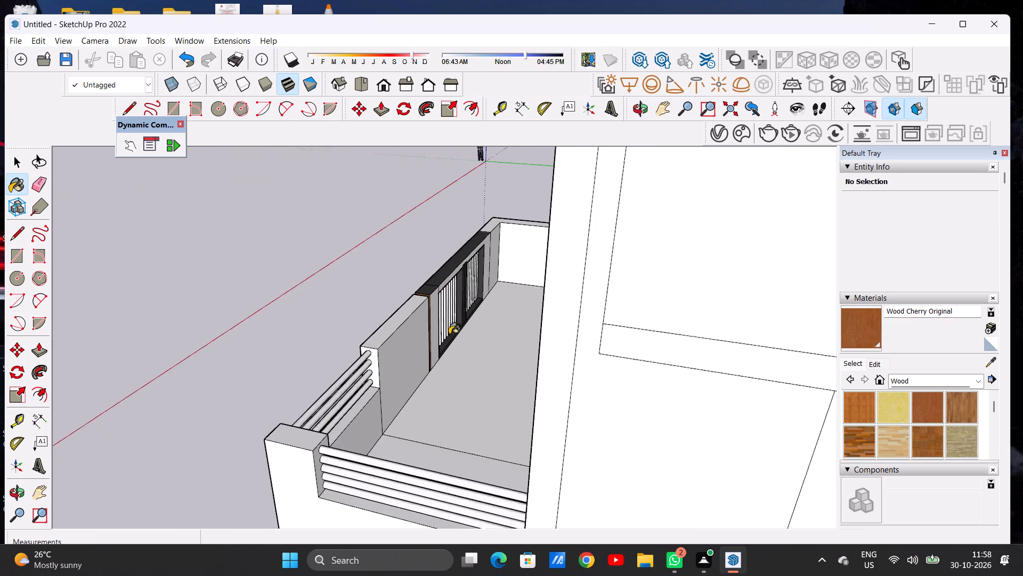
scroll(449, 334, up, 6)
scroll(436, 359, down, 1)
scroll(436, 359, up, 5)
scroll(411, 379, down, 1)
scroll(411, 379, up, 4)
click(424, 363)
Paint the gate's back face along the top and far side of the openings with Wood Cherry Original.
scroll(416, 362, down, 2)
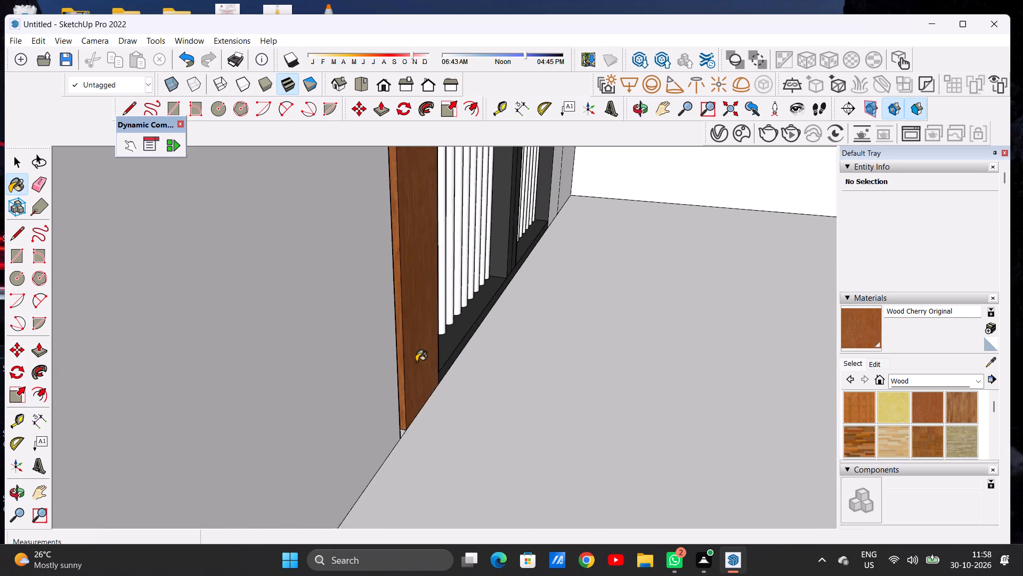
scroll(416, 362, down, 8)
scroll(502, 202, up, 1)
scroll(502, 202, down, 1)
scroll(502, 202, up, 1)
scroll(502, 202, down, 1)
scroll(502, 202, up, 12)
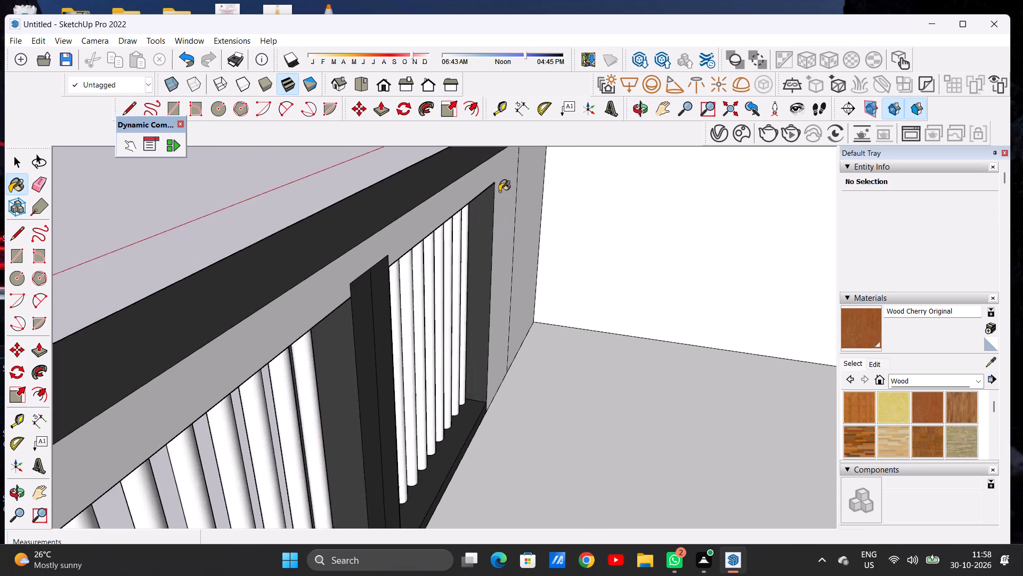
scroll(499, 191, up, 2)
click(504, 174)
Examine the painted gate and wall panel from the inside and the front of the house.
scroll(481, 255, down, 13)
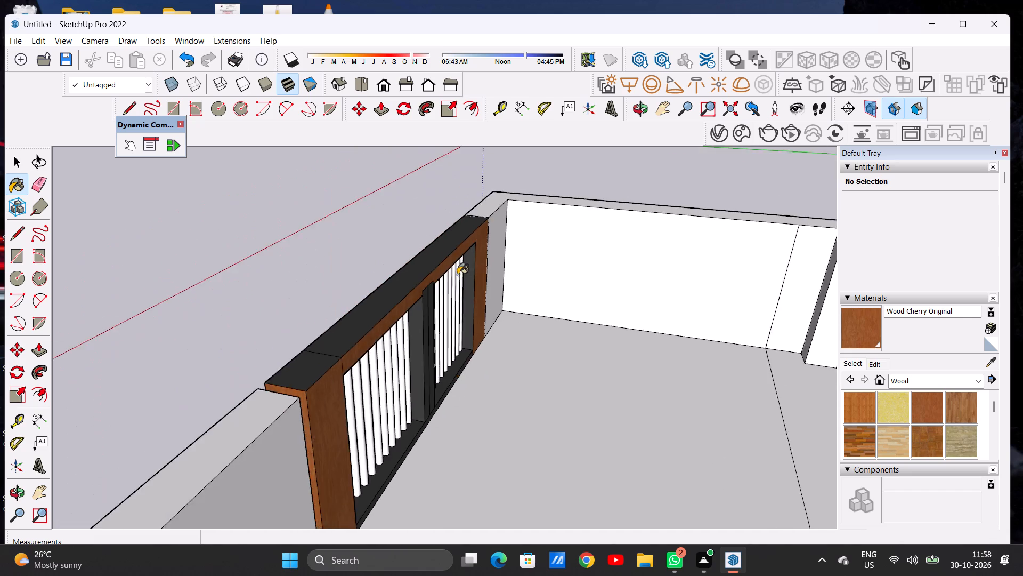
scroll(458, 275, down, 4)
middle_drag(389, 305, 625, 261)
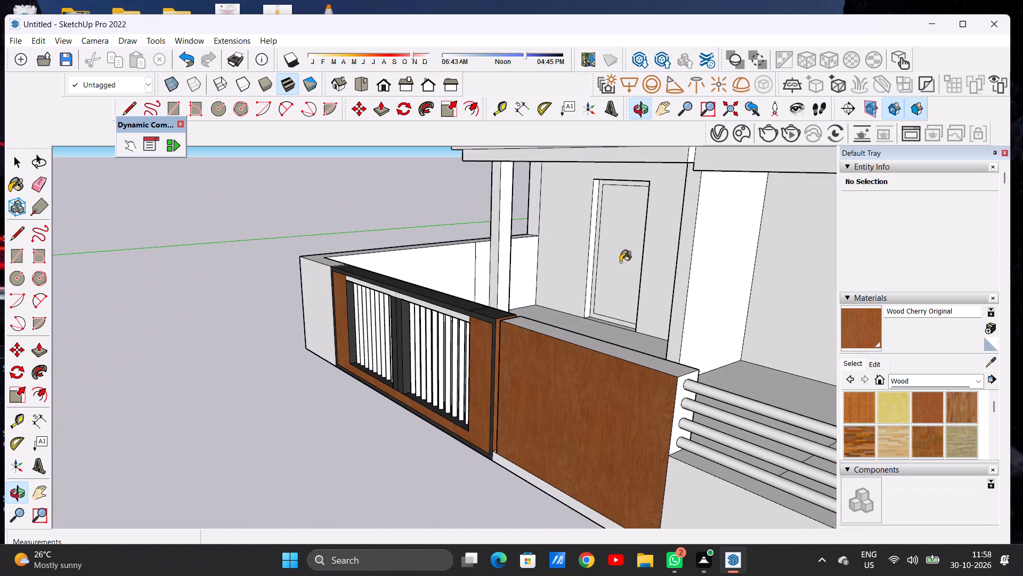
middle_drag(440, 317, 638, 274)
scroll(396, 365, down, 5)
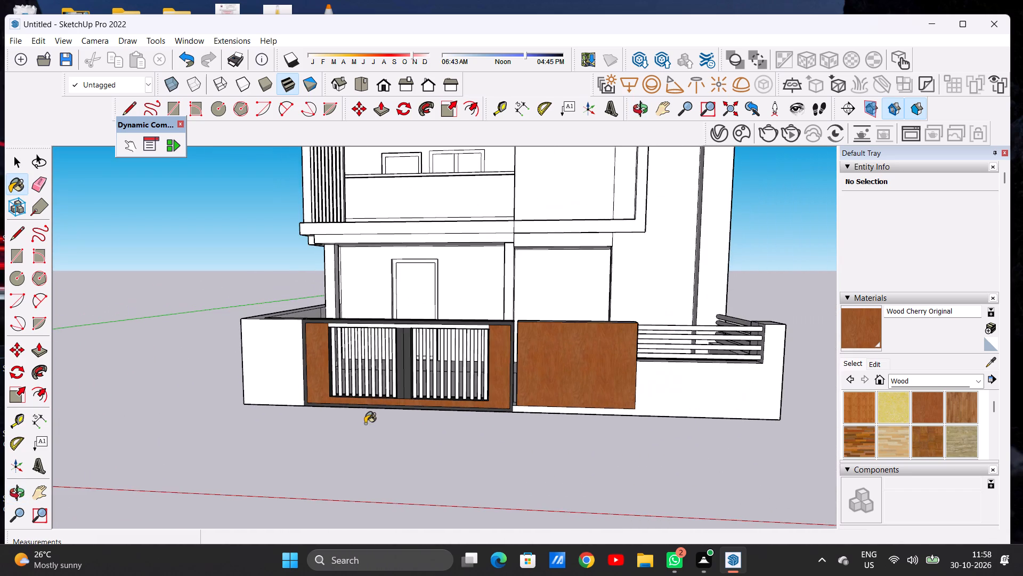
middle_drag(443, 414, 519, 415)
middle_drag(514, 433, 486, 460)
scroll(471, 358, up, 3)
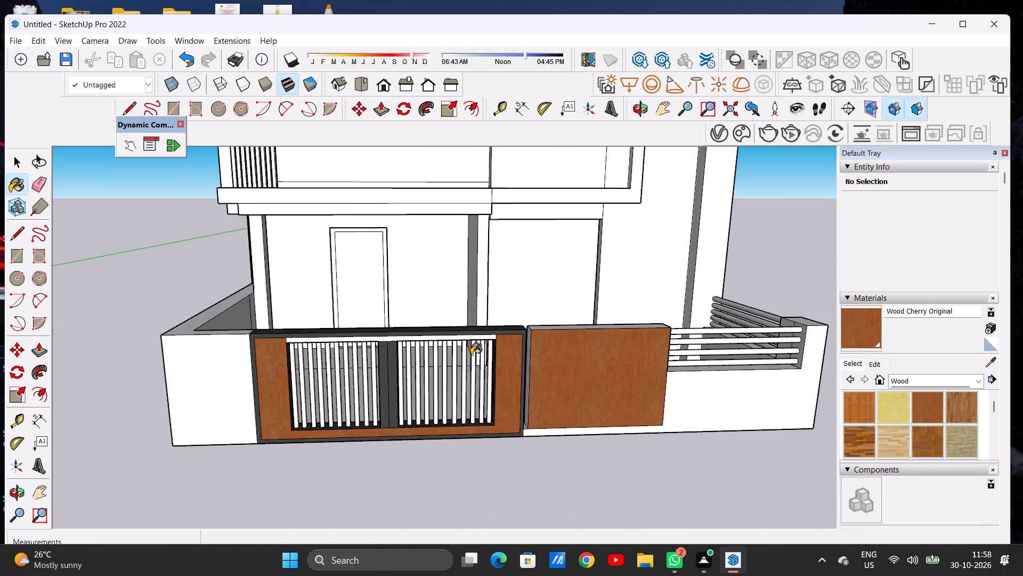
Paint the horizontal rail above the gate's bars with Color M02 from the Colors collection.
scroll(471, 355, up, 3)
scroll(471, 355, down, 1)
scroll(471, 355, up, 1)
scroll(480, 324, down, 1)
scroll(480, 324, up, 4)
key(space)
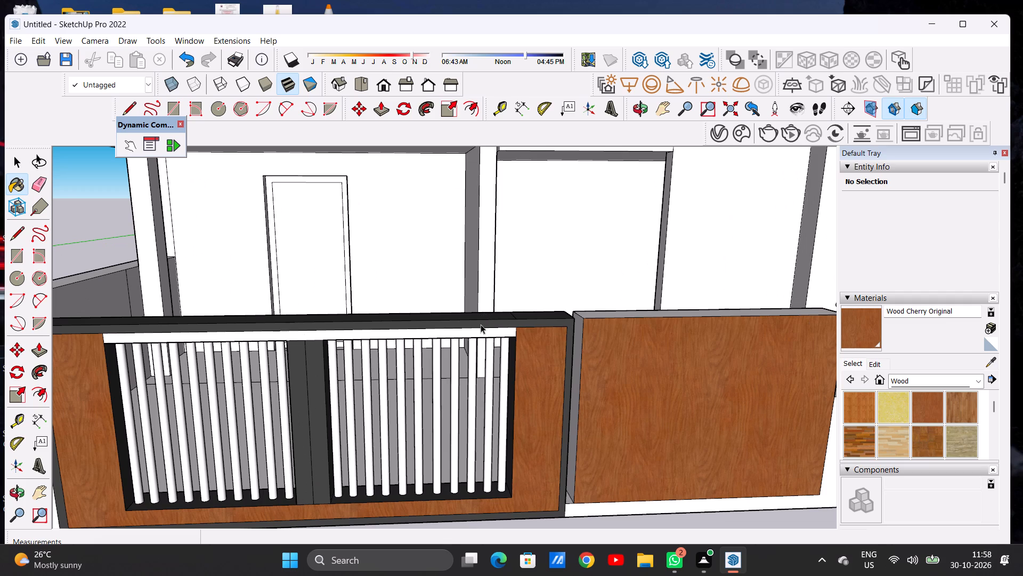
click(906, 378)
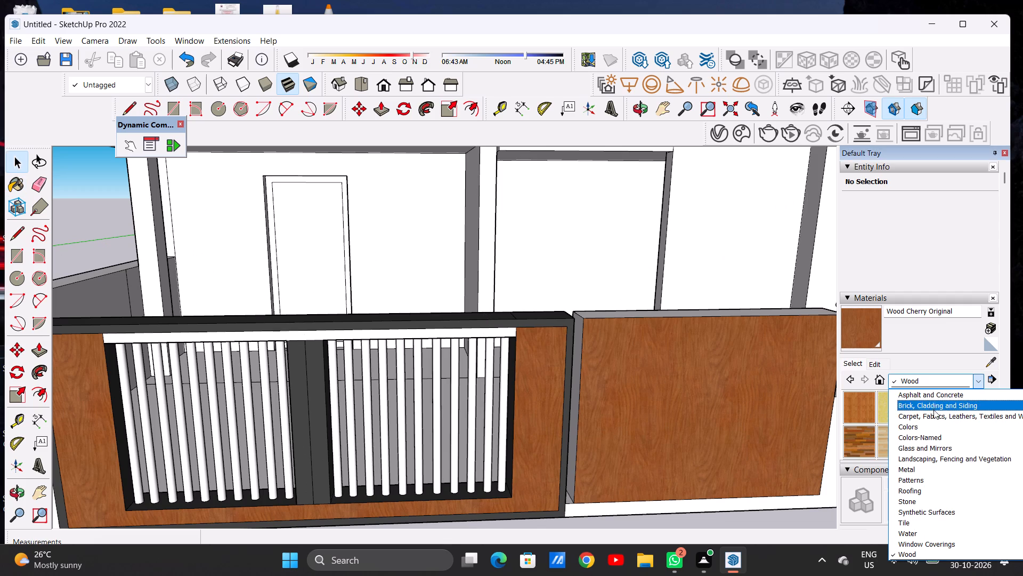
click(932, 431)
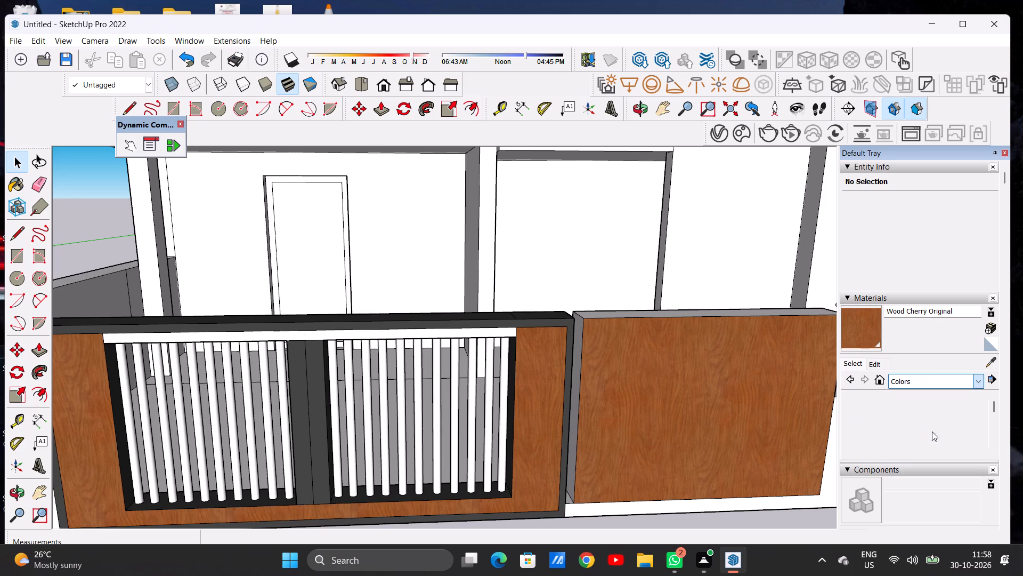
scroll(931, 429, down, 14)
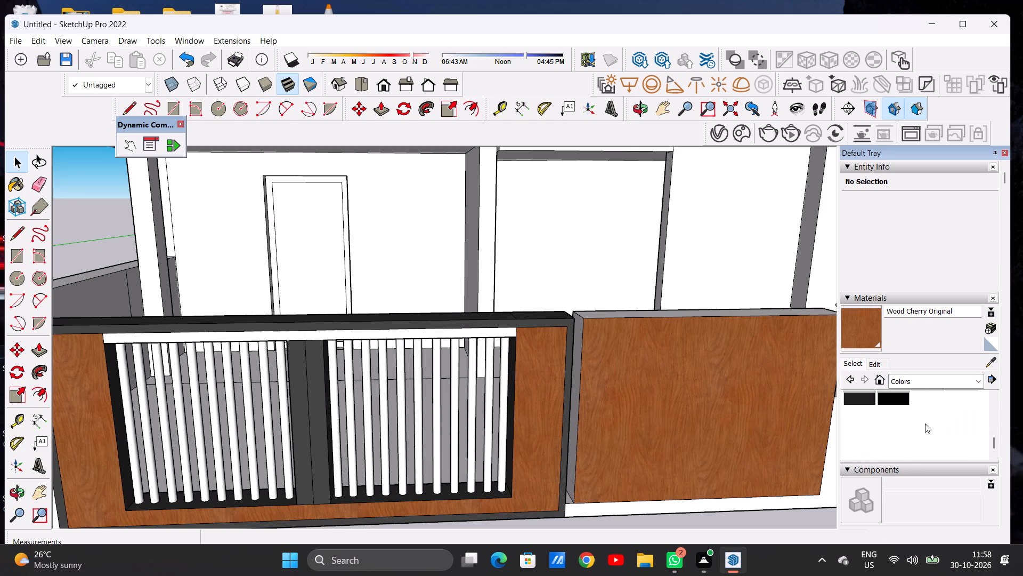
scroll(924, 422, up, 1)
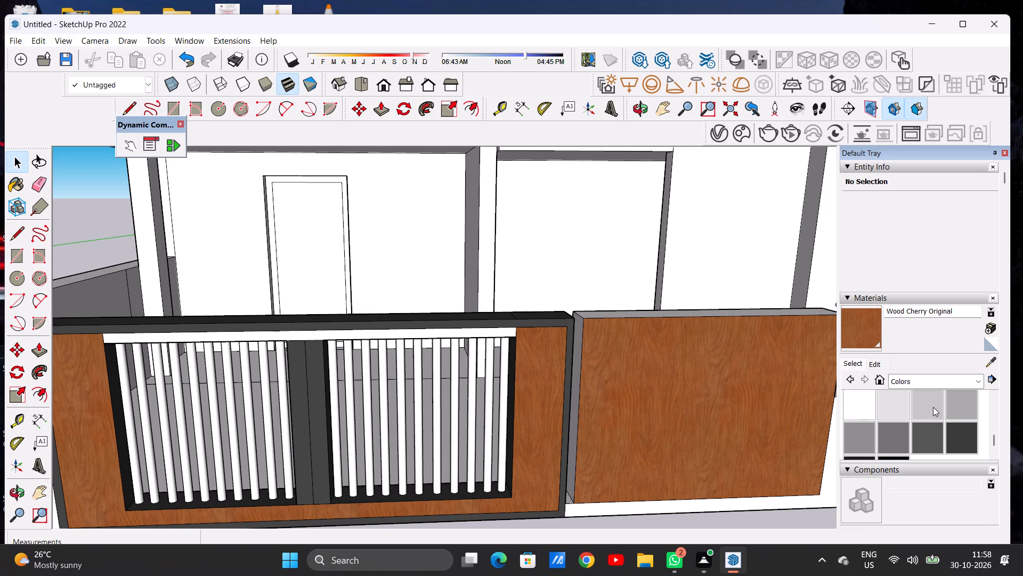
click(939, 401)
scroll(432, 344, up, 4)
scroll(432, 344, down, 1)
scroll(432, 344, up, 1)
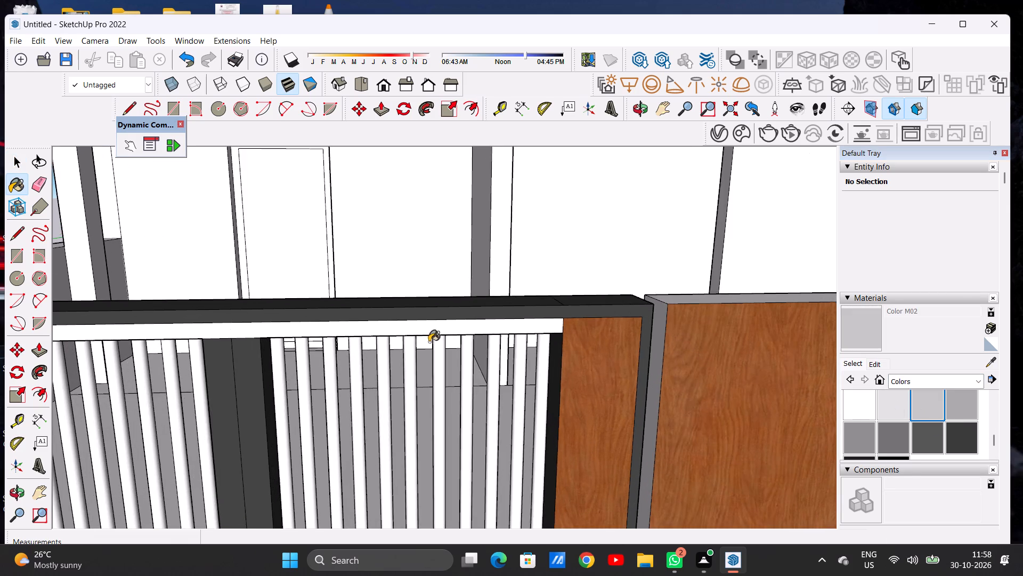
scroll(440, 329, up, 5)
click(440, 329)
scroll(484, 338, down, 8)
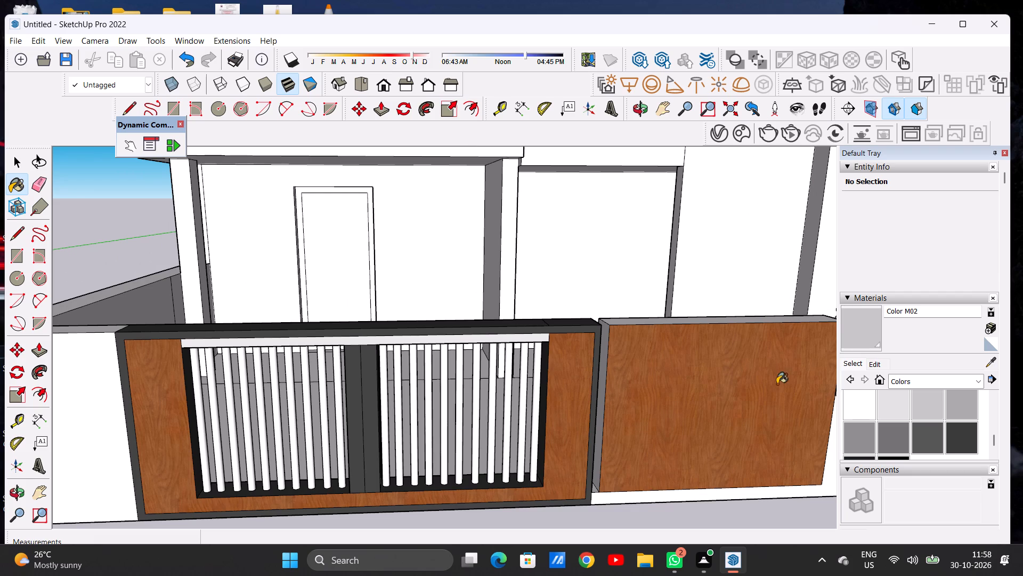
Paint the horizontal rail above the gate's bars with Color M03.
scroll(508, 335, down, 6)
middle_click(443, 401)
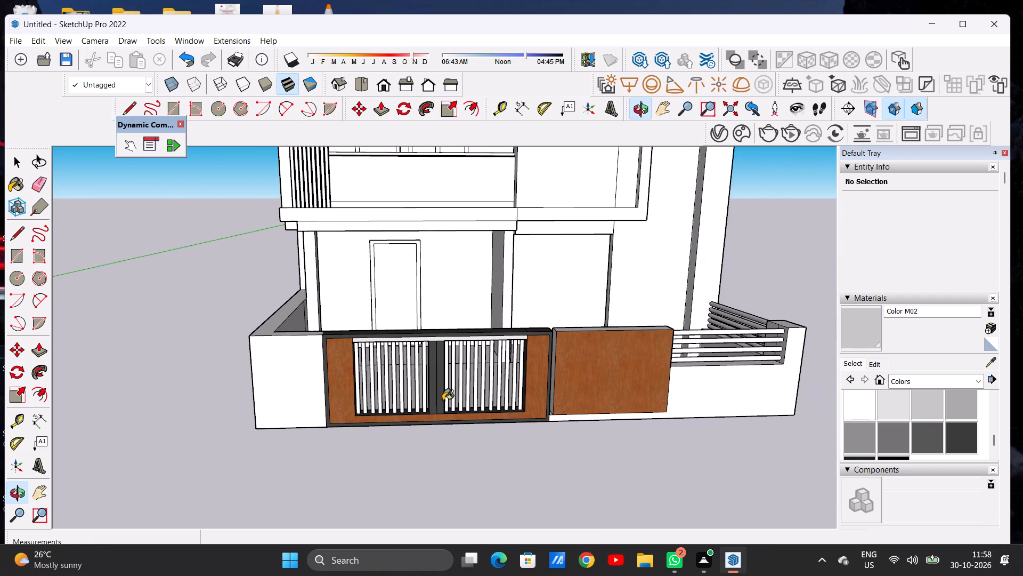
scroll(443, 401, up, 12)
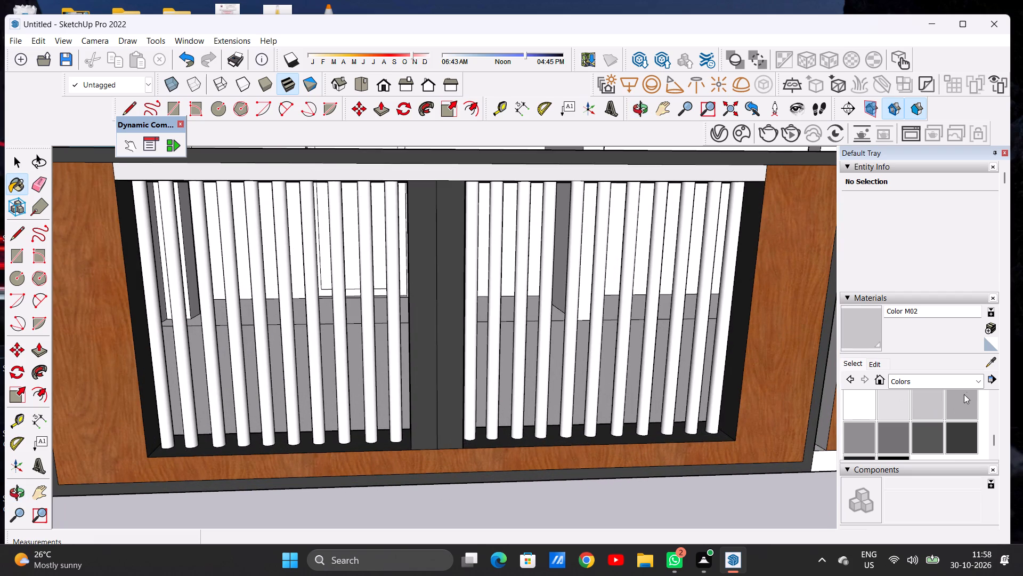
click(964, 399)
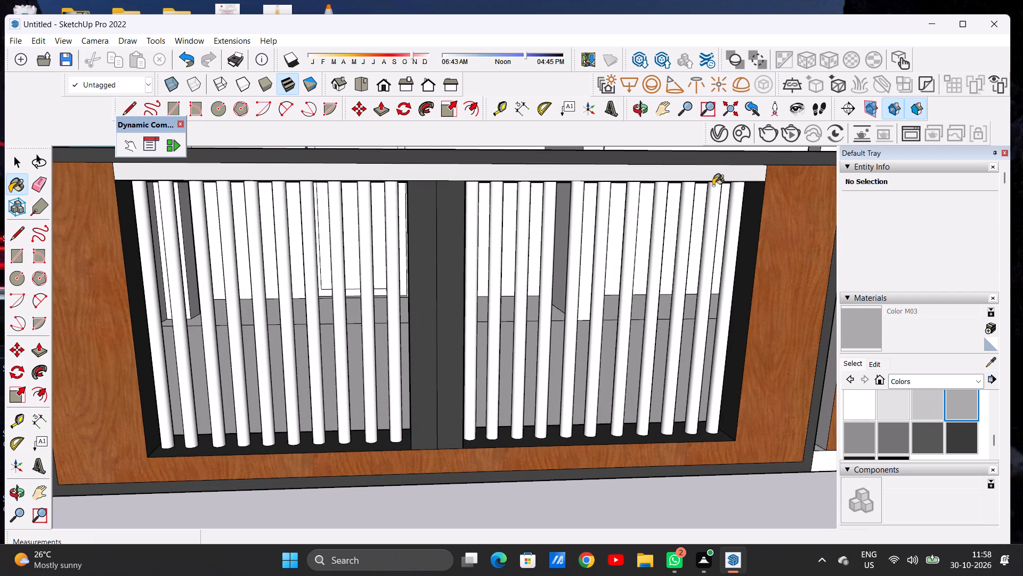
click(714, 174)
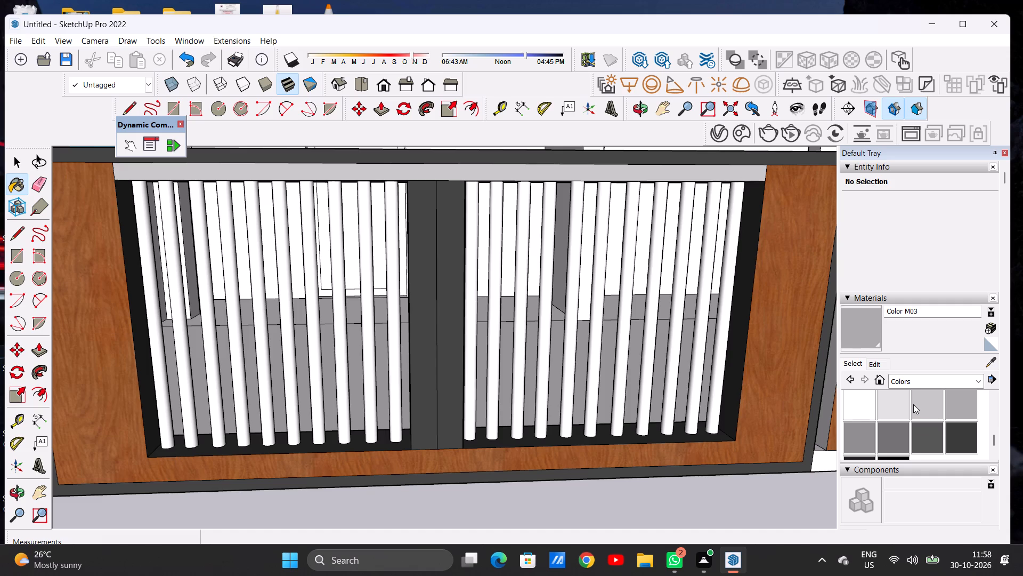
Paint the ten vertical bars in the gate opening farthest from the wall panel with Color M03.
click(156, 345)
click(180, 339)
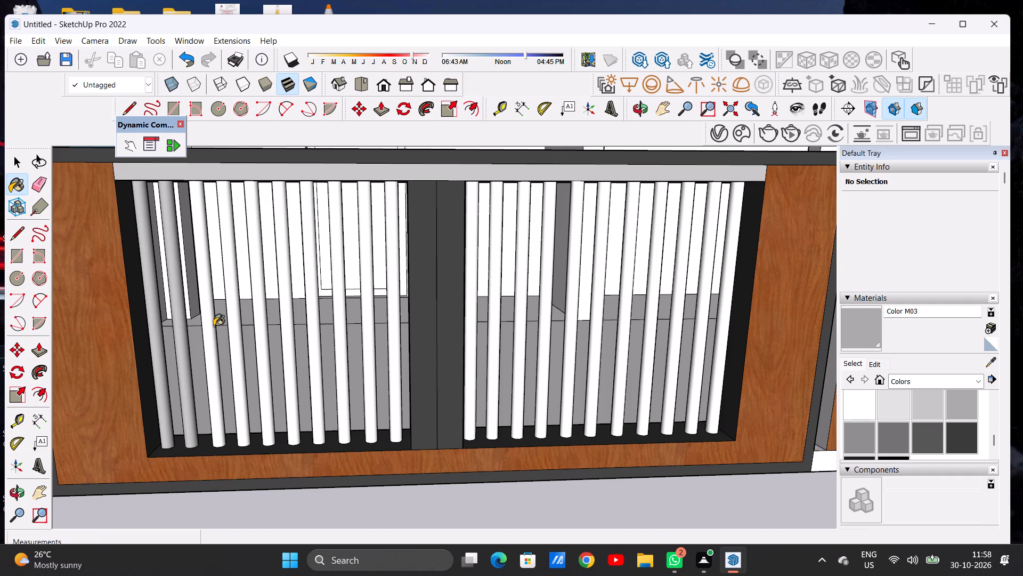
click(209, 329)
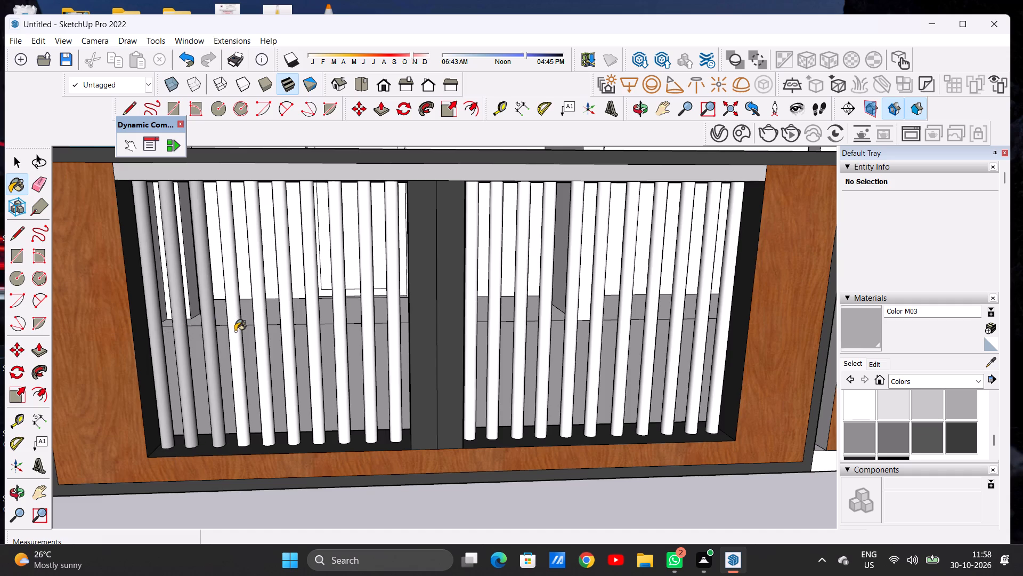
click(235, 331)
click(261, 331)
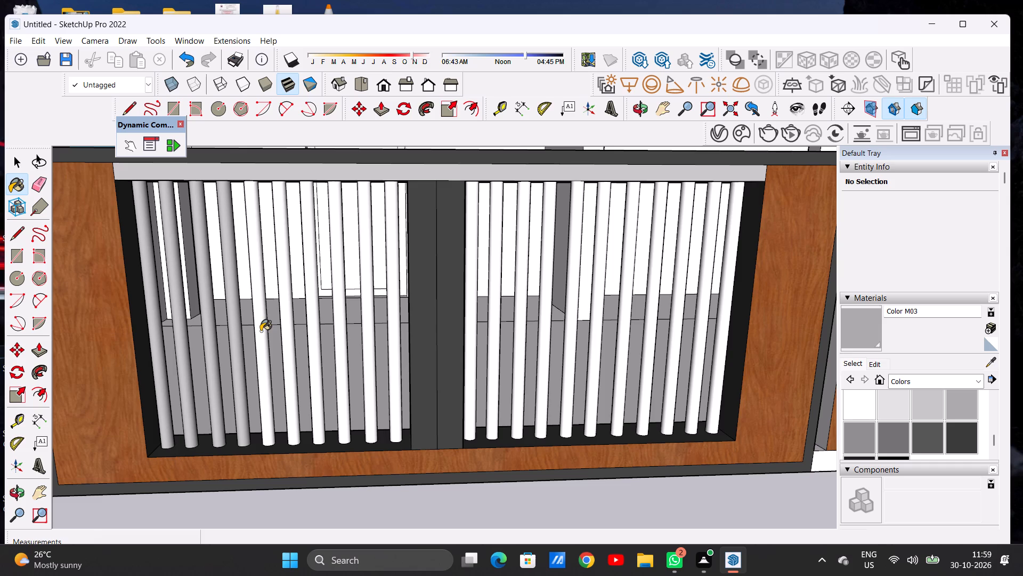
click(287, 326)
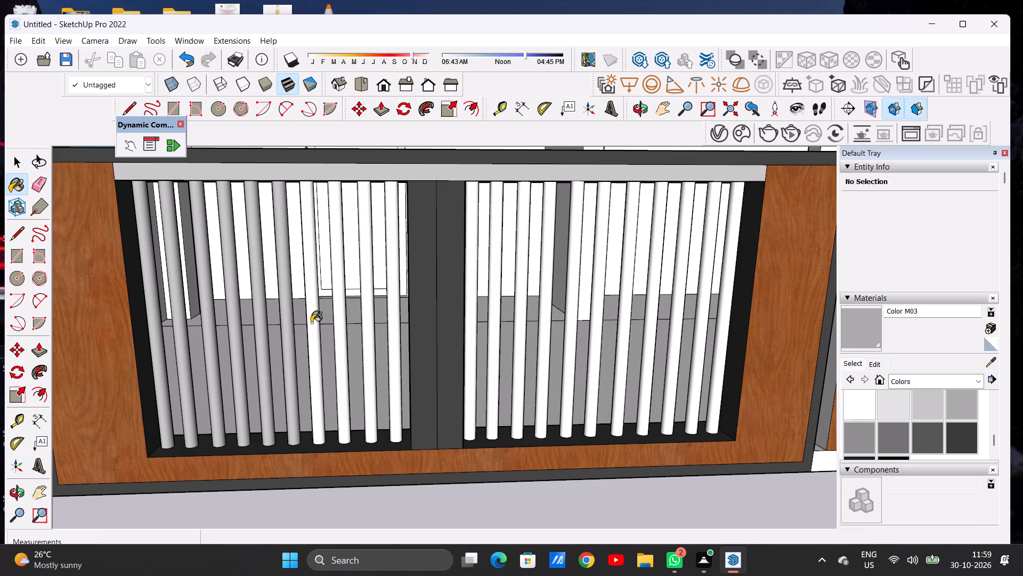
click(311, 323)
click(339, 316)
click(366, 315)
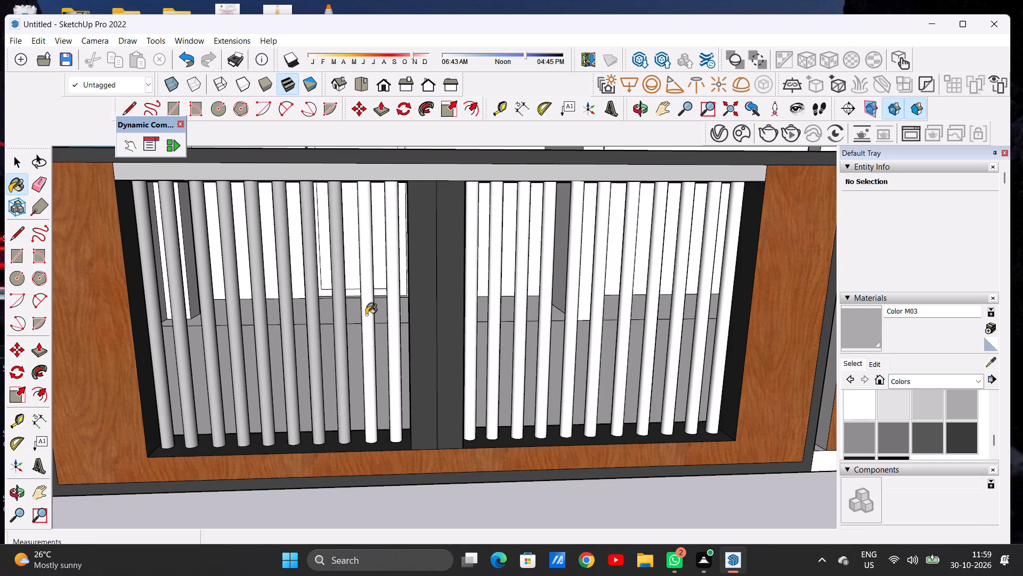
click(394, 312)
Paint the first four bars beside the centre post, in the gate opening nearest the wall panel, with Color M03.
scroll(256, 368, down, 18)
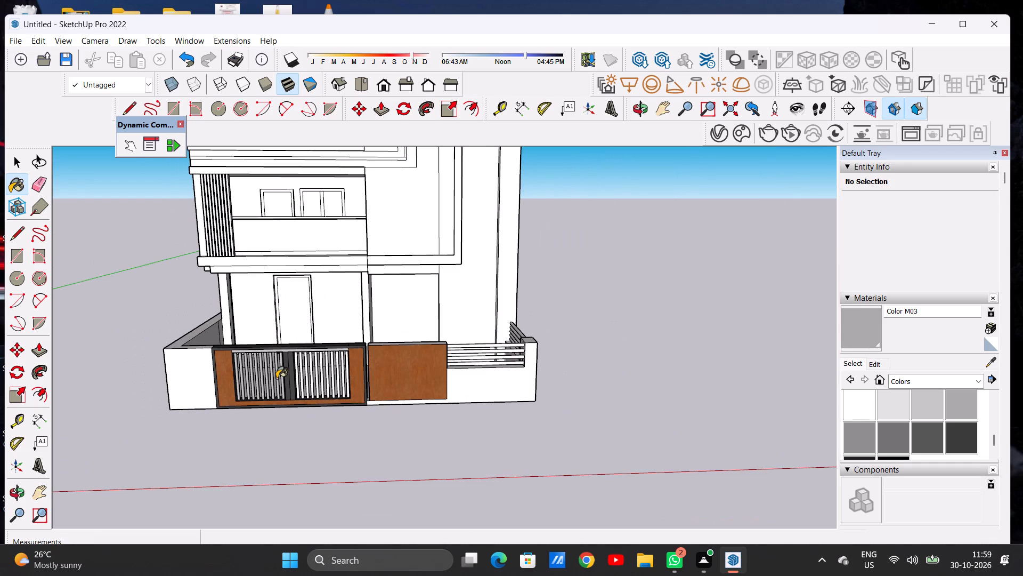
scroll(277, 377, down, 3)
scroll(293, 373, up, 11)
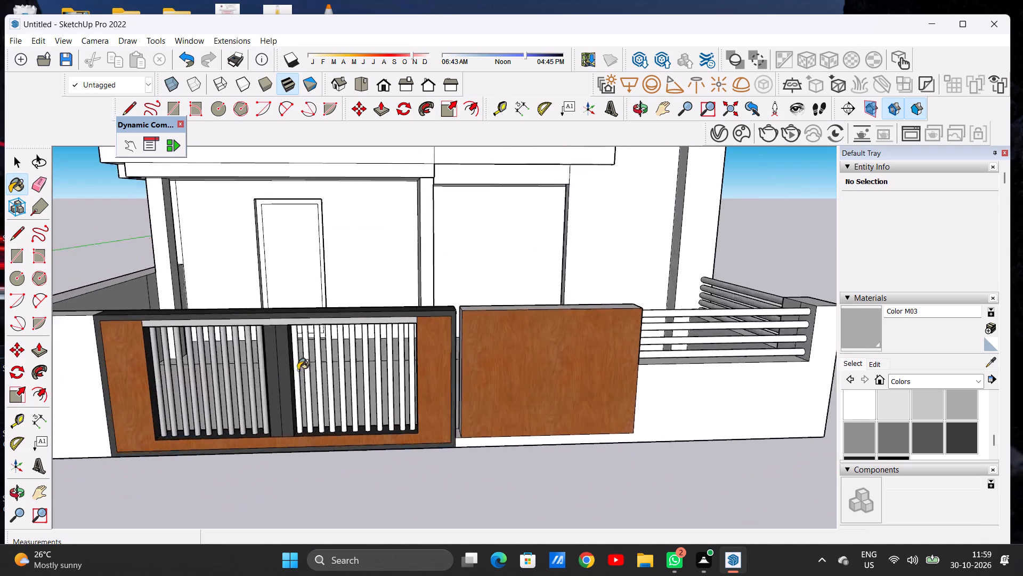
scroll(298, 370, up, 1)
scroll(298, 370, down, 1)
scroll(298, 370, up, 3)
scroll(342, 364, up, 8)
scroll(241, 386, up, 6)
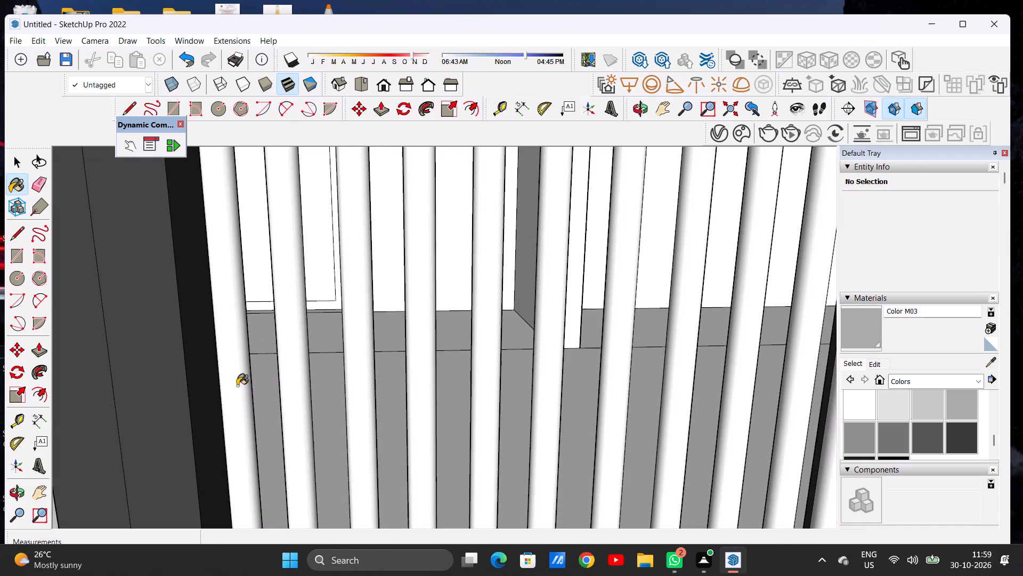
click(237, 386)
click(293, 370)
click(351, 363)
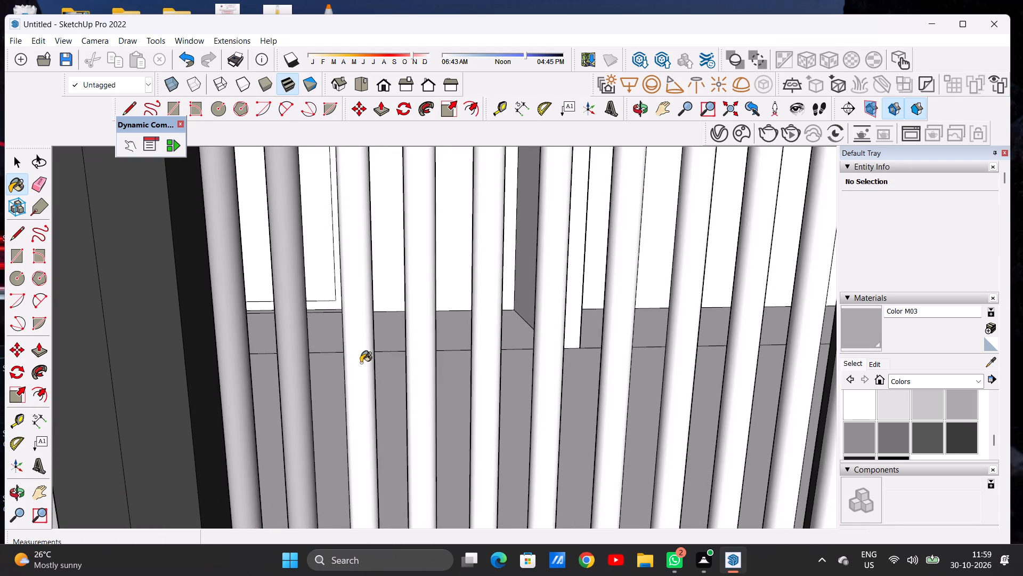
click(421, 351)
Paint the remaining seven white bars in the gate opening nearest the wall panel with Color M03.
scroll(286, 365, down, 9)
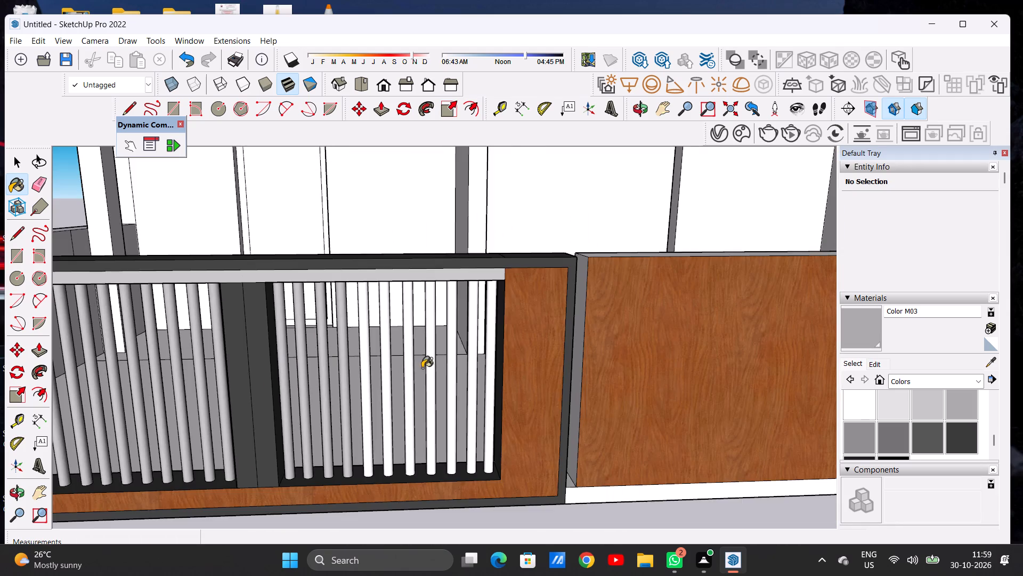
scroll(416, 373, up, 9)
scroll(334, 373, down, 4)
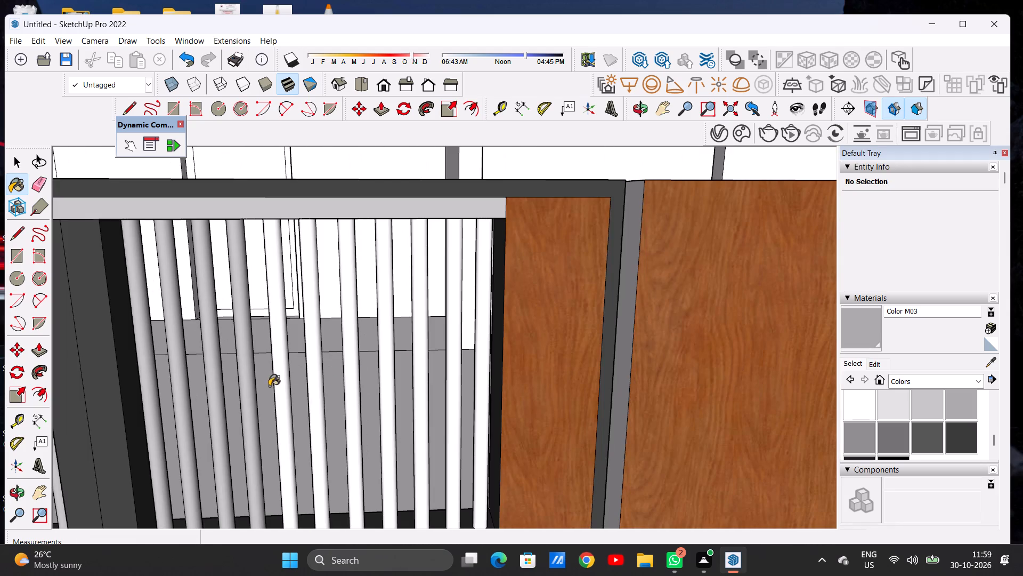
click(283, 382)
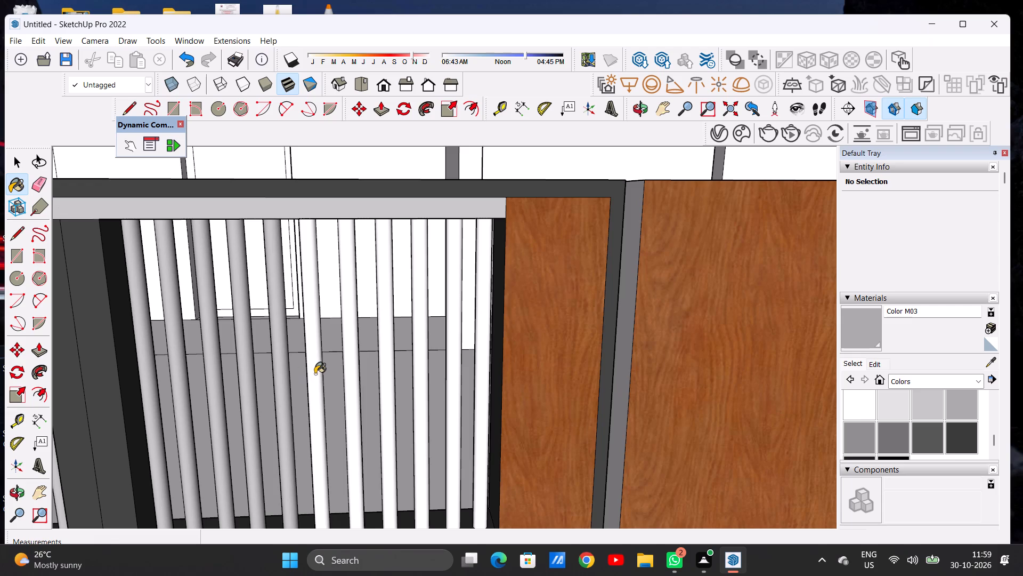
click(315, 374)
click(351, 370)
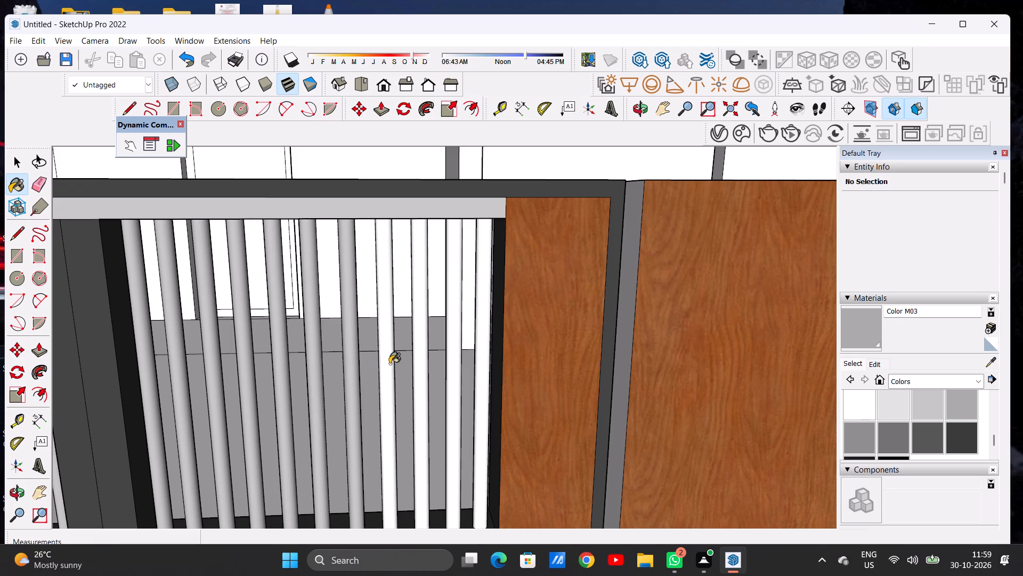
click(386, 365)
click(419, 362)
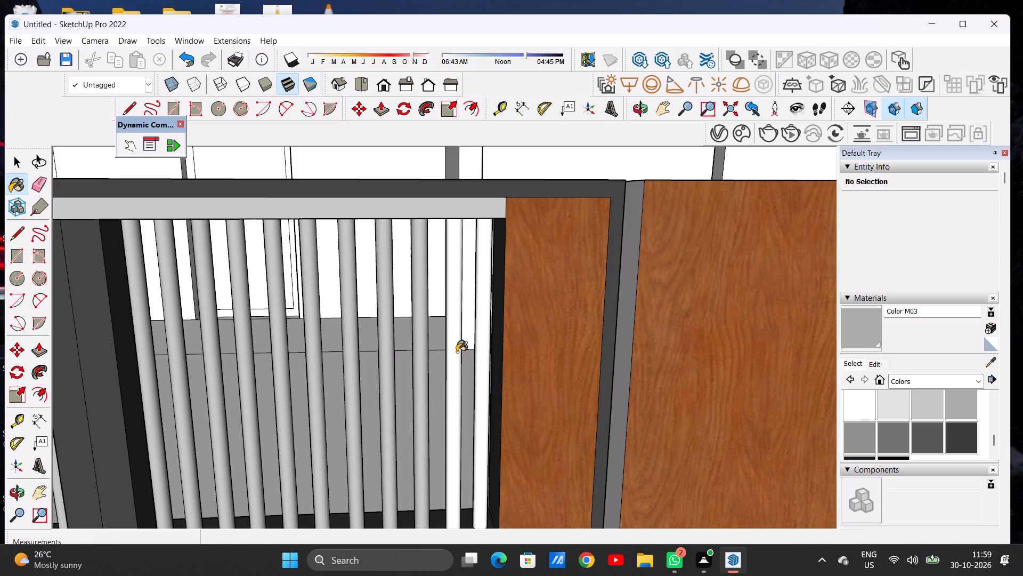
click(457, 352)
click(480, 346)
scroll(367, 351, down, 13)
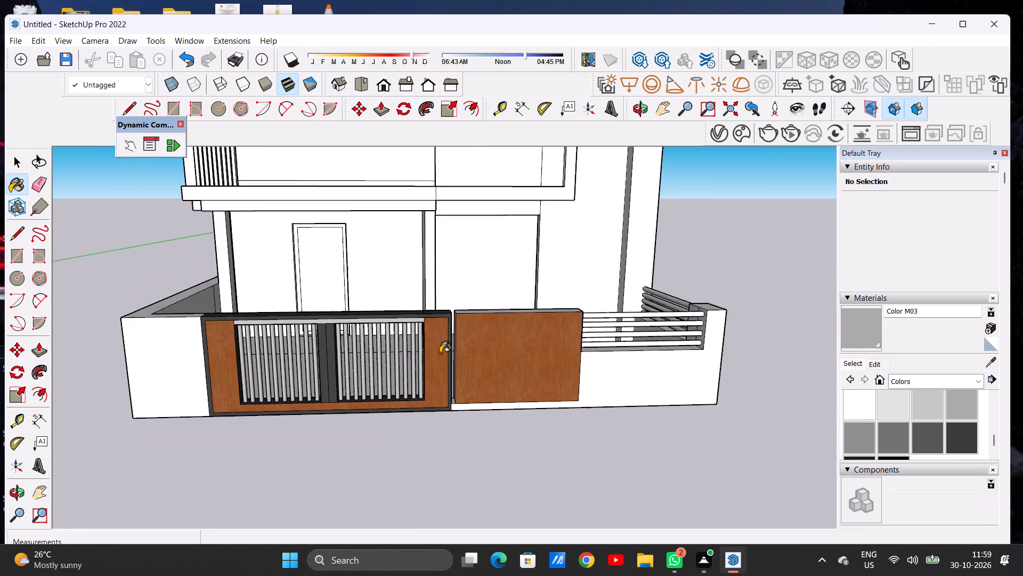
scroll(440, 353, down, 6)
scroll(385, 345, up, 11)
key(space)
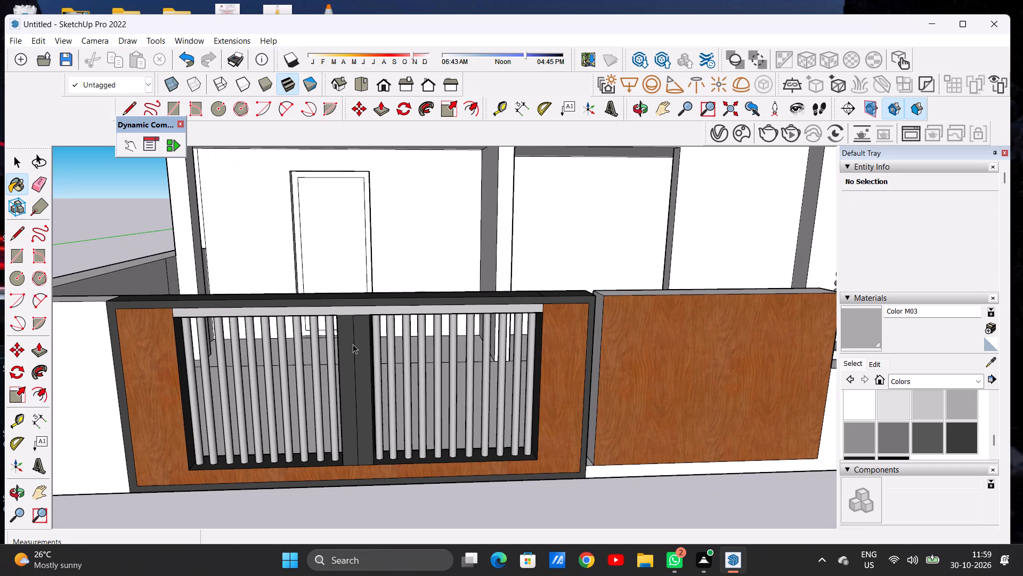
Paint the wood wall panel's narrow end face beside the gate and its top face with Wood Cherry Original.
scroll(306, 362, down, 6)
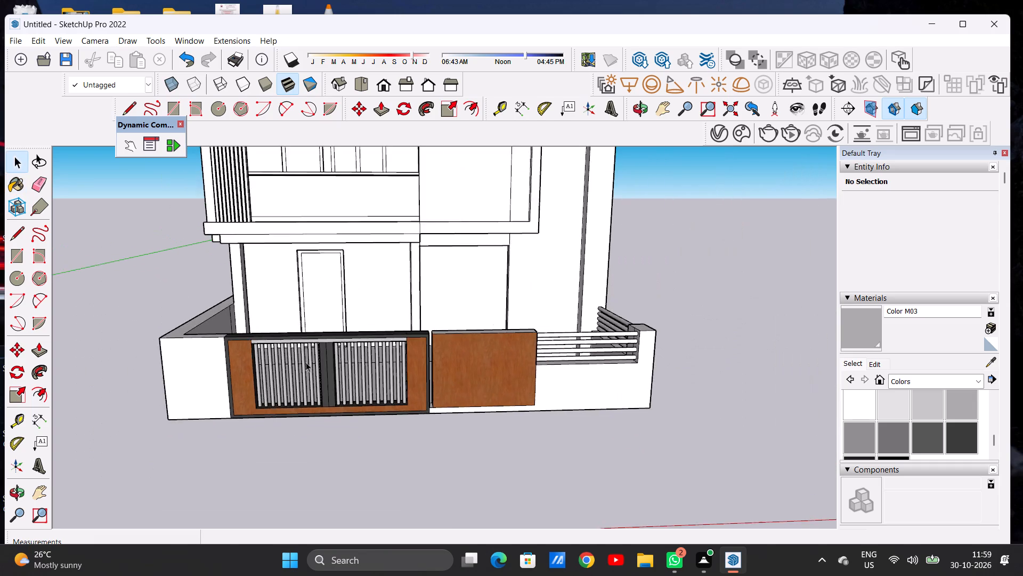
scroll(306, 362, down, 5)
scroll(405, 354, up, 19)
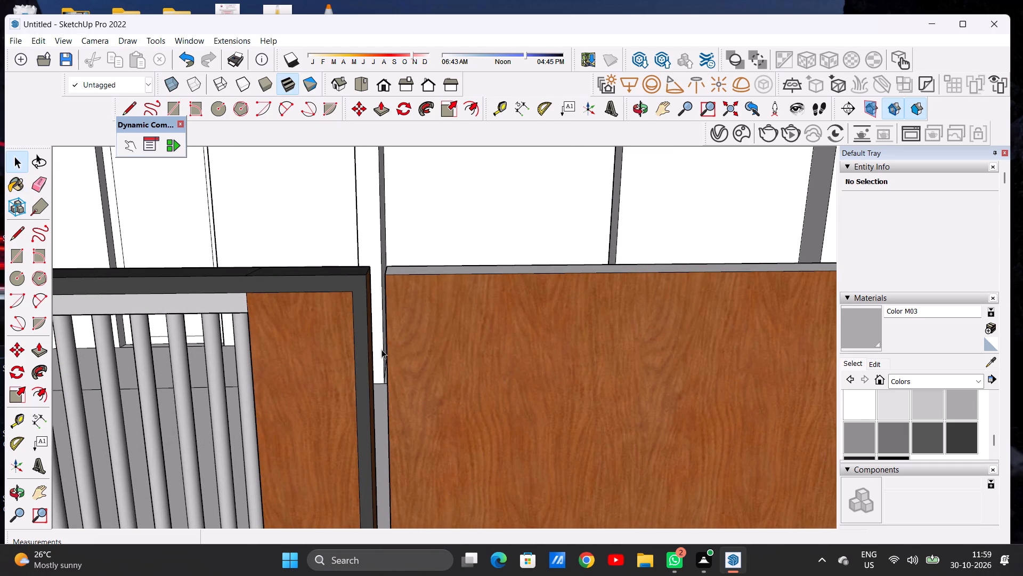
click(649, 105)
drag(566, 242, 515, 299)
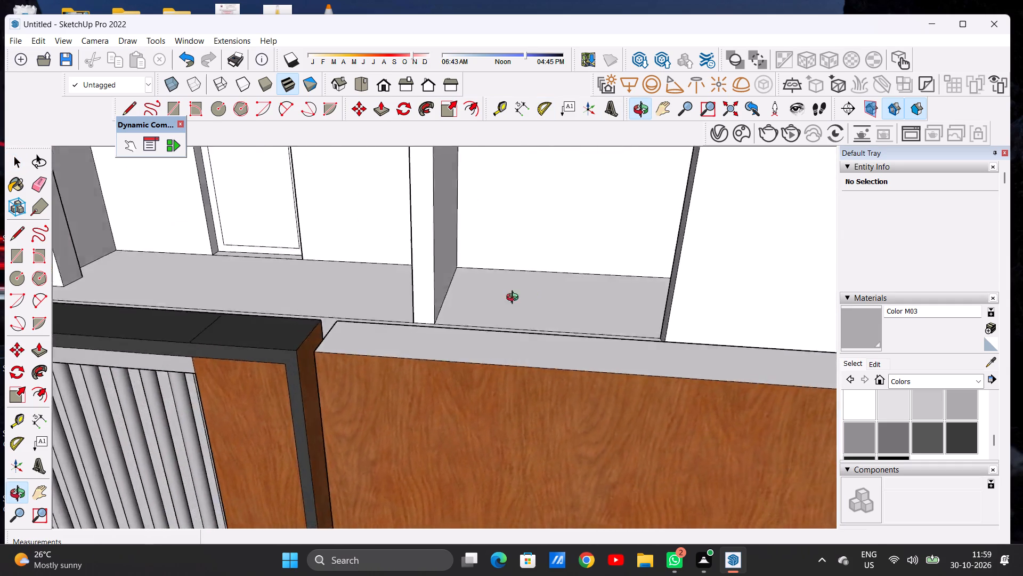
drag(515, 299, 600, 281)
scroll(500, 294, down, 5)
drag(477, 370, 531, 370)
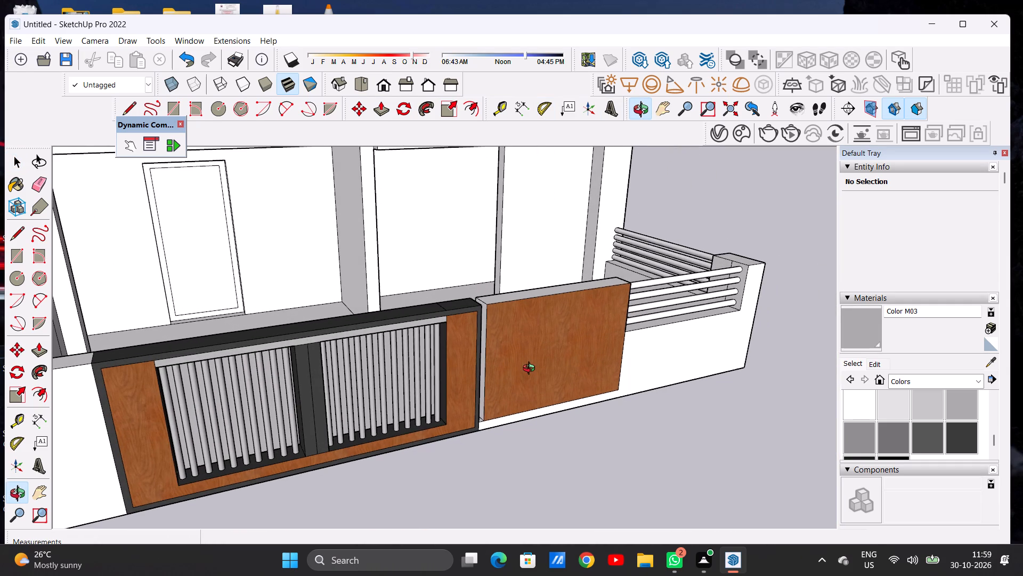
click(852, 360)
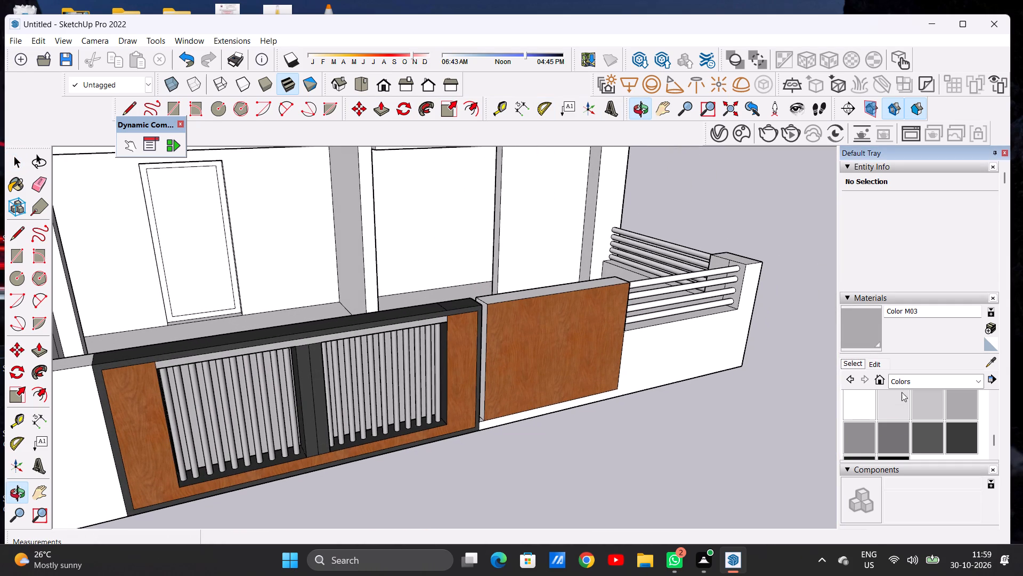
click(906, 379)
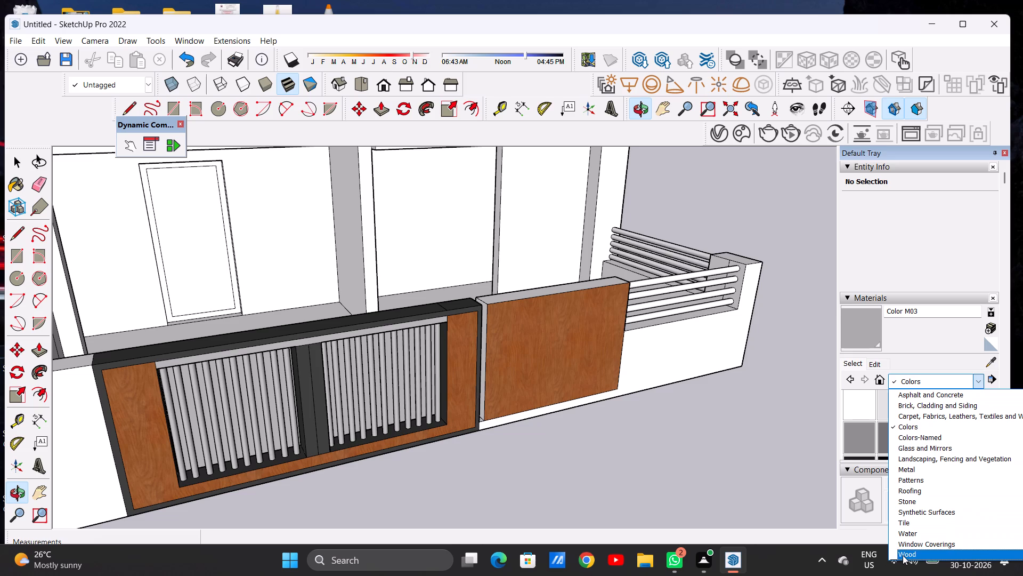
click(903, 555)
click(929, 404)
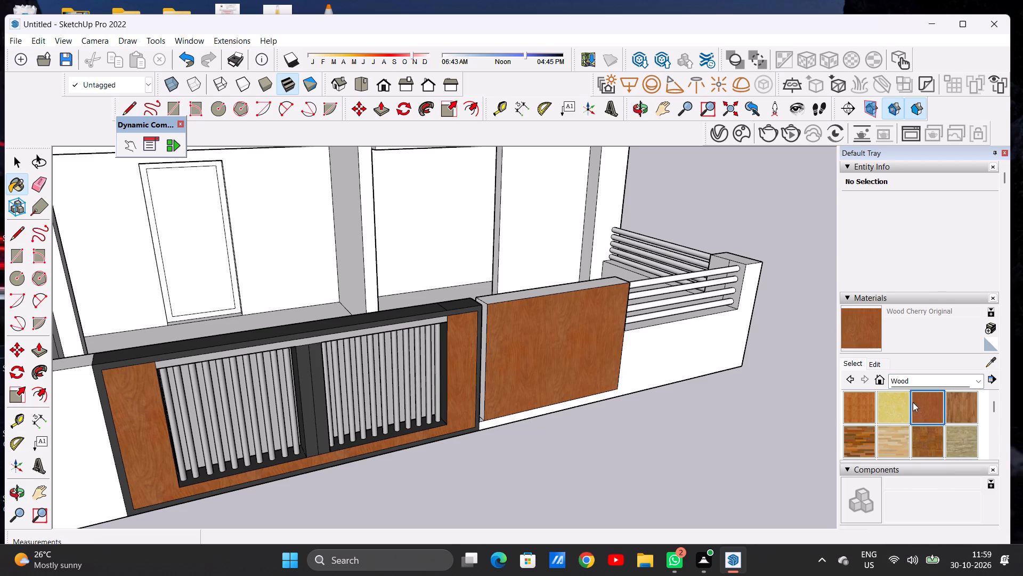
scroll(474, 359, up, 6)
scroll(508, 359, down, 1)
scroll(506, 359, up, 13)
click(487, 378)
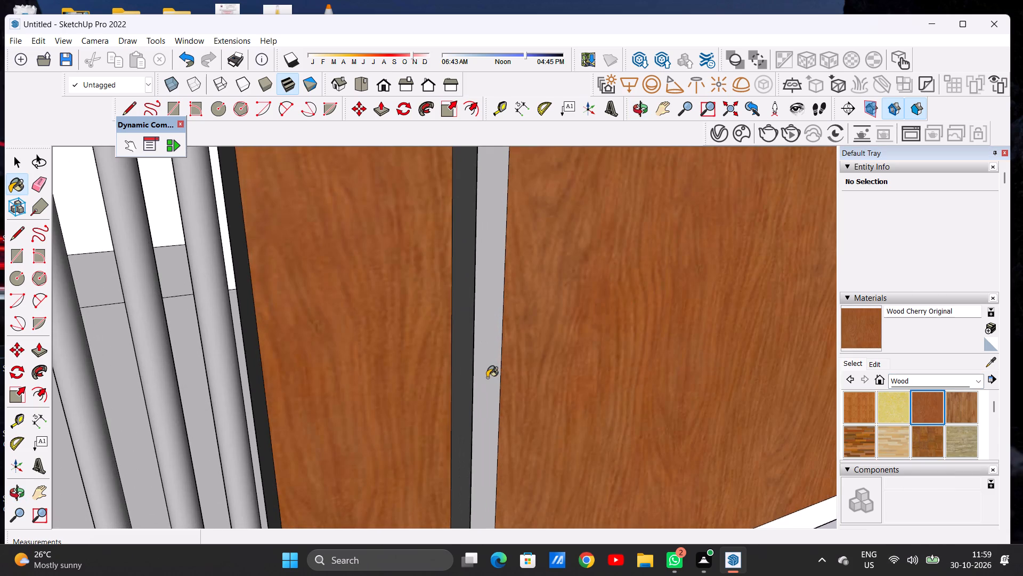
scroll(452, 382, down, 15)
scroll(457, 265, up, 2)
scroll(457, 269, down, 1)
scroll(457, 273, up, 3)
click(456, 279)
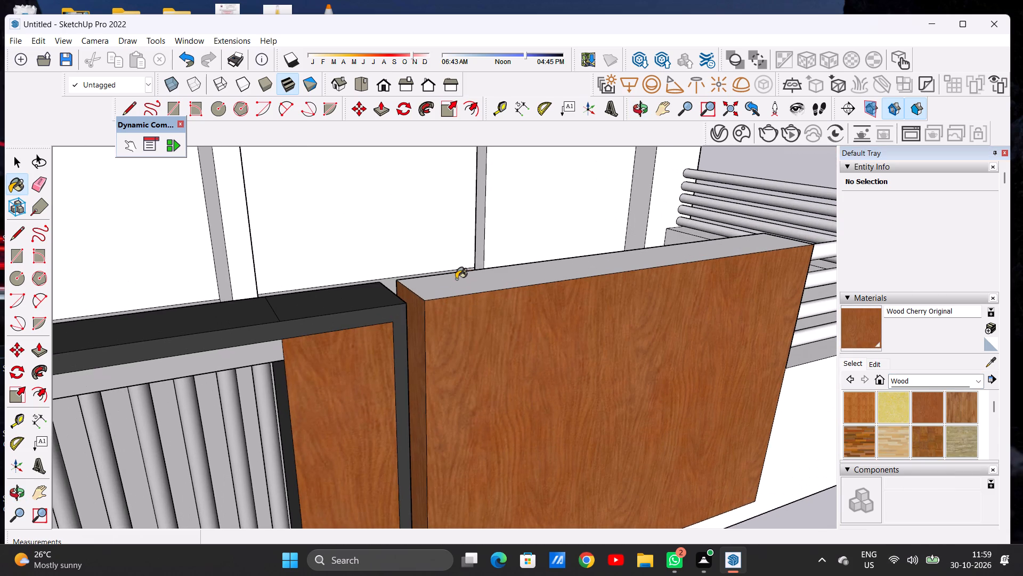
scroll(453, 293, down, 13)
Draw a 9" line from the wood panel's bottom corner on the railing side down to the wall's base edge.
middle_drag(566, 310, 542, 313)
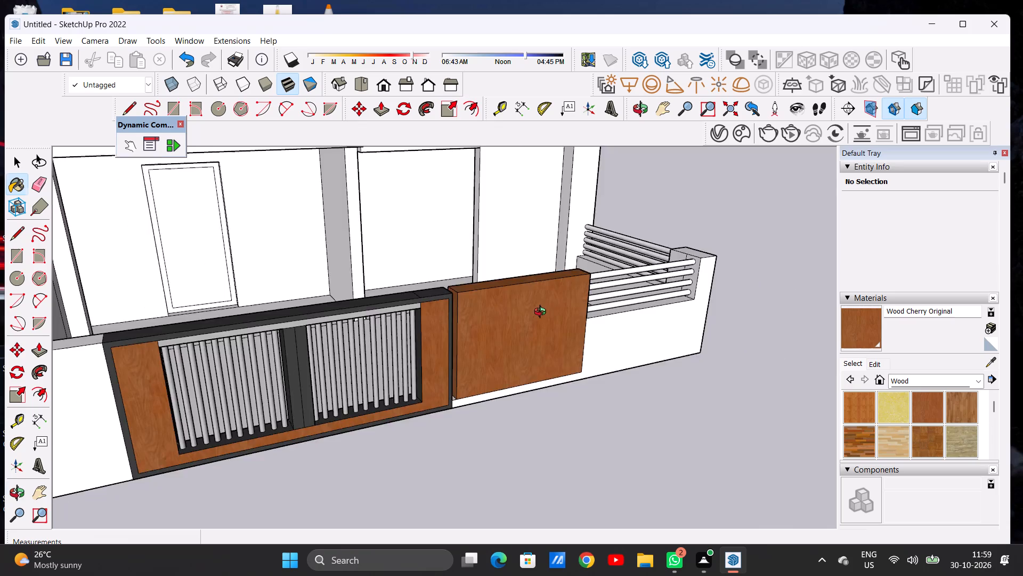
middle_drag(542, 313, 314, 319)
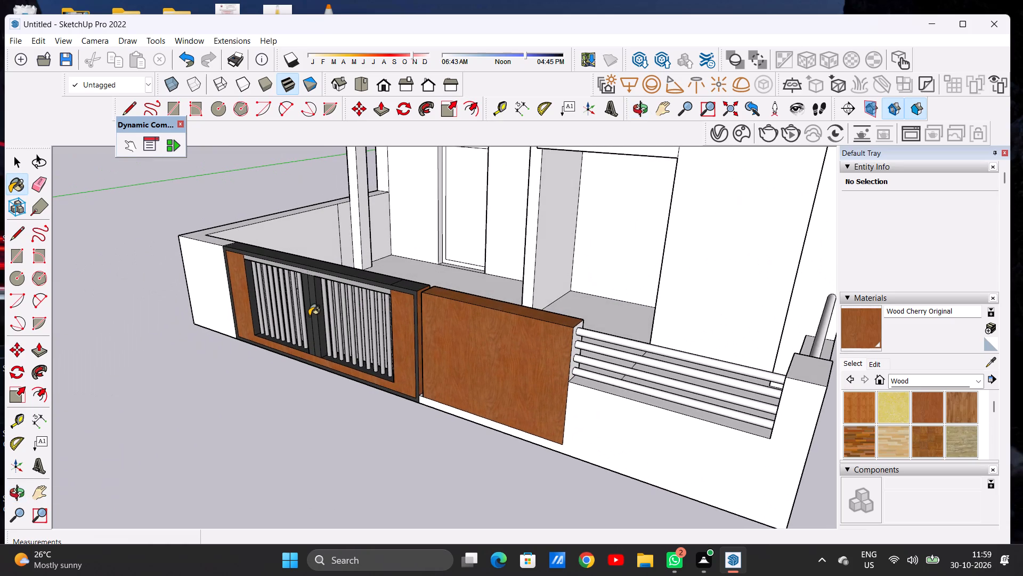
scroll(567, 436, up, 5)
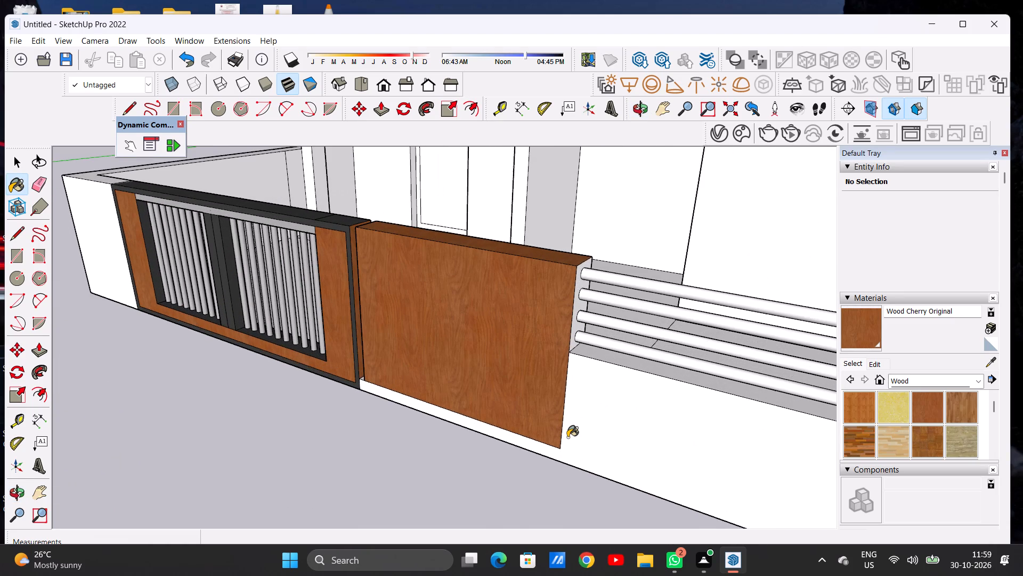
key(space)
key(space)
text(L)
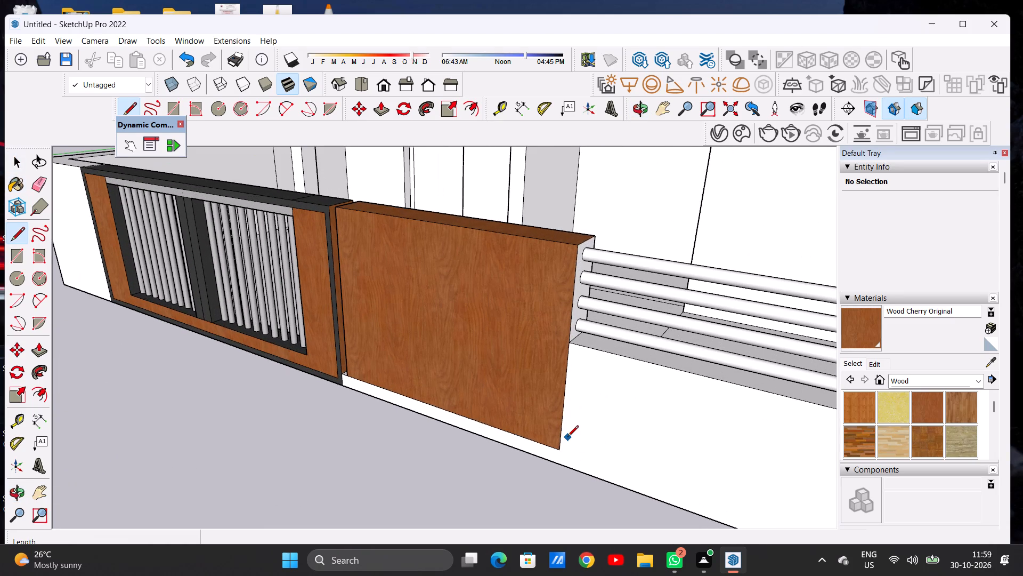
scroll(568, 474, down, 1)
scroll(568, 474, up, 13)
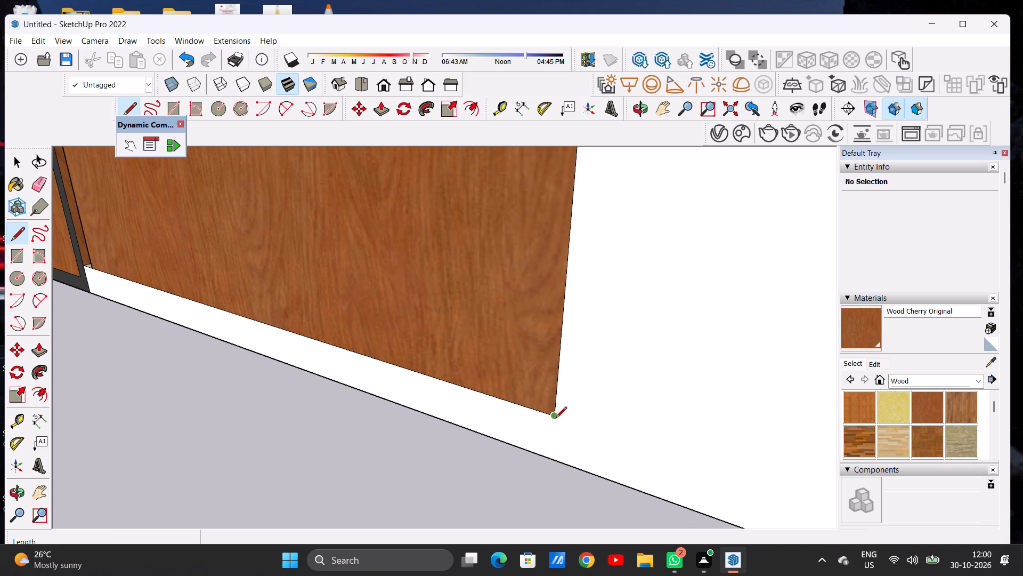
click(556, 419)
click(550, 459)
key(space)
Paint the white strip below the wall panel and the small ledge beside the gate with Wood Cherry Original.
click(850, 333)
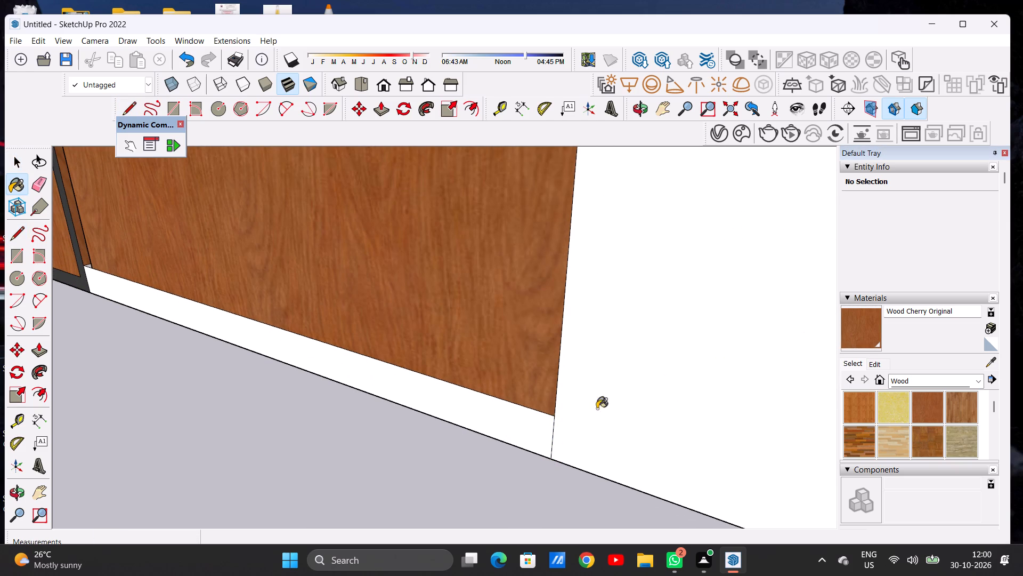
click(539, 428)
scroll(464, 435, down, 13)
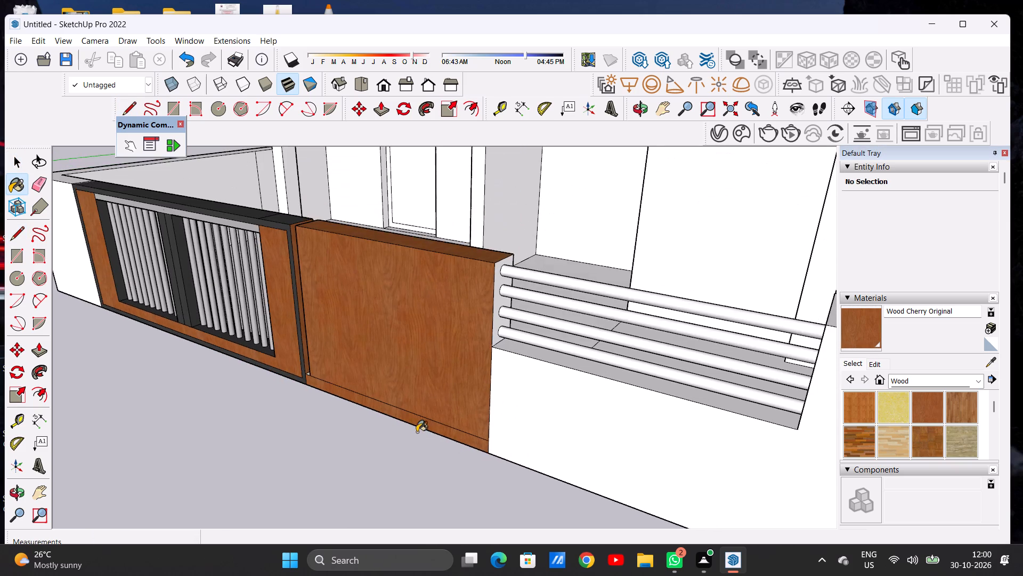
scroll(342, 380, up, 13)
scroll(282, 370, up, 1)
scroll(281, 370, down, 1)
scroll(281, 371, up, 3)
scroll(281, 371, down, 1)
scroll(281, 371, up, 9)
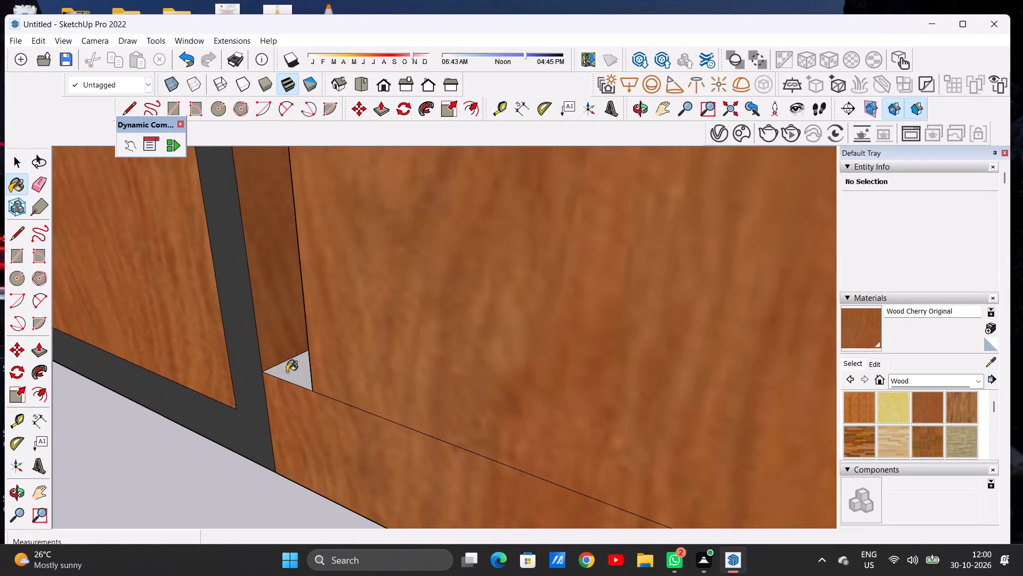
scroll(287, 372, up, 1)
click(287, 372)
scroll(291, 392, down, 7)
scroll(295, 399, up, 1)
scroll(297, 402, down, 2)
scroll(301, 407, up, 1)
scroll(302, 407, down, 20)
scroll(302, 407, down, 8)
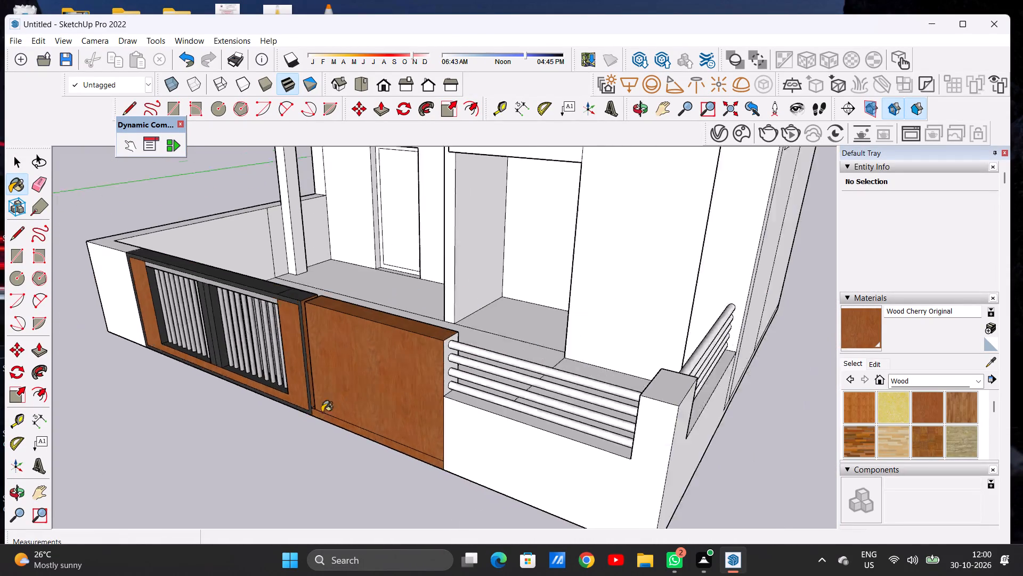
scroll(322, 412, down, 1)
Paint the wall panel's inner face, on the courtyard side, with Wood Cherry Original.
middle_drag(449, 383, 220, 411)
scroll(352, 334, up, 4)
scroll(352, 334, down, 1)
scroll(352, 334, up, 6)
scroll(358, 350, down, 1)
scroll(358, 350, up, 3)
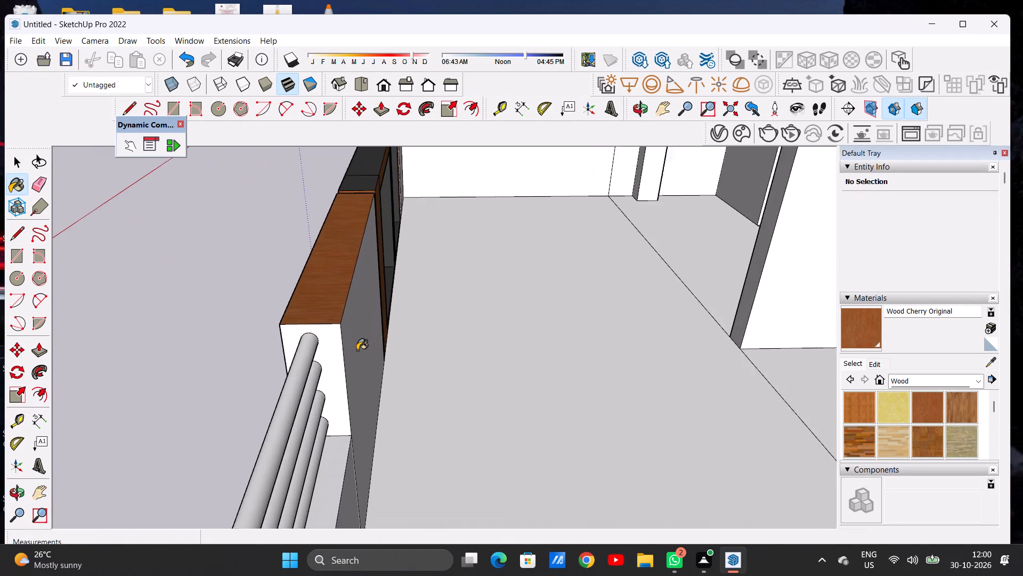
scroll(357, 350, up, 2)
click(352, 349)
Examine the painted gate and wall panel from the courtyard side and from the front of the house.
scroll(352, 351, down, 6)
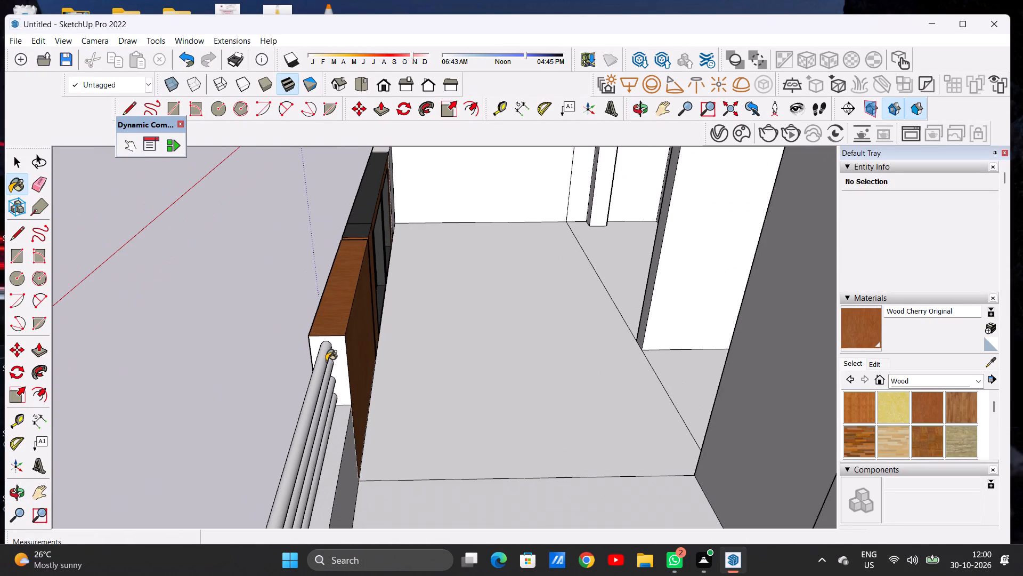
middle_drag(361, 301, 255, 309)
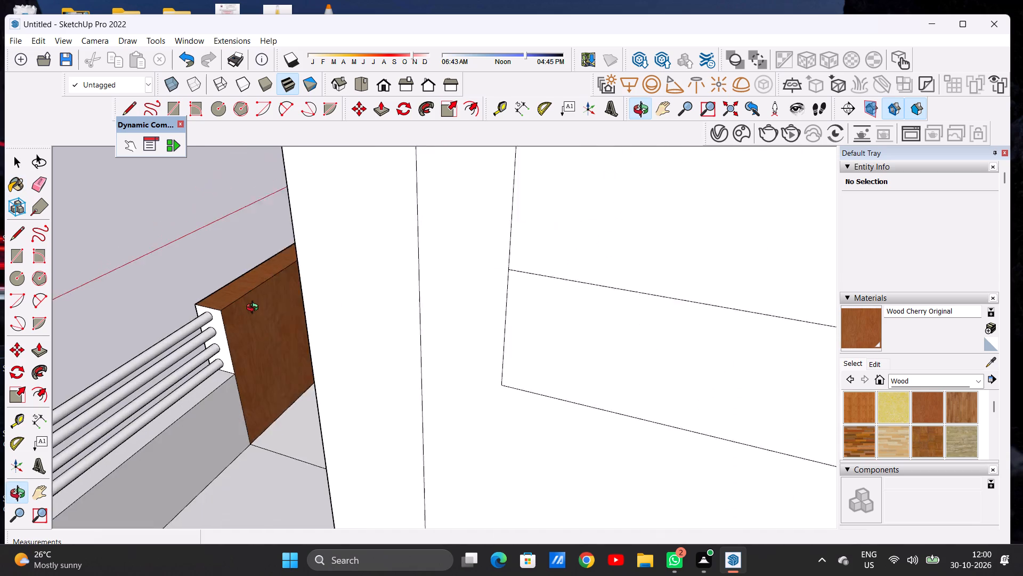
middle_drag(255, 309, 251, 309)
middle_drag(251, 309, 365, 298)
middle_click(365, 298)
scroll(547, 286, down, 10)
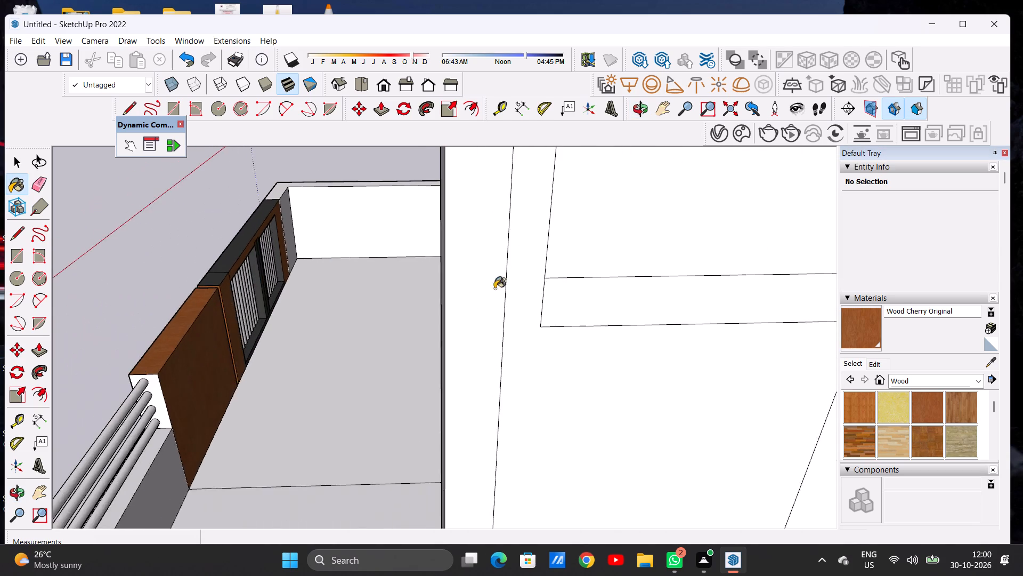
scroll(494, 289, down, 6)
scroll(294, 310, up, 6)
scroll(351, 307, down, 7)
middle_drag(287, 358, 575, 313)
middle_click(575, 313)
scroll(412, 347, down, 14)
middle_drag(389, 364, 524, 333)
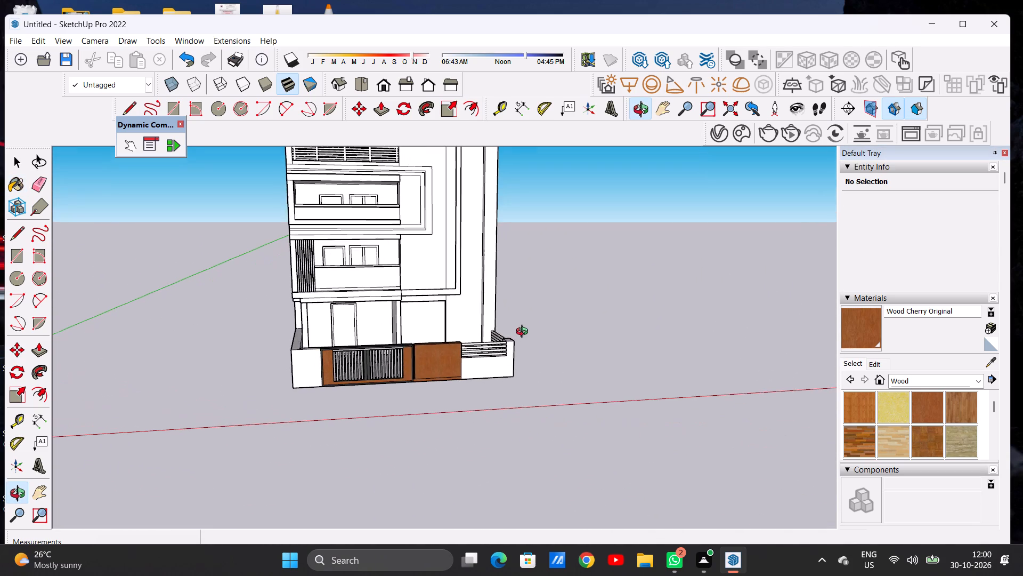
middle_drag(524, 333, 526, 332)
middle_drag(448, 330, 383, 429)
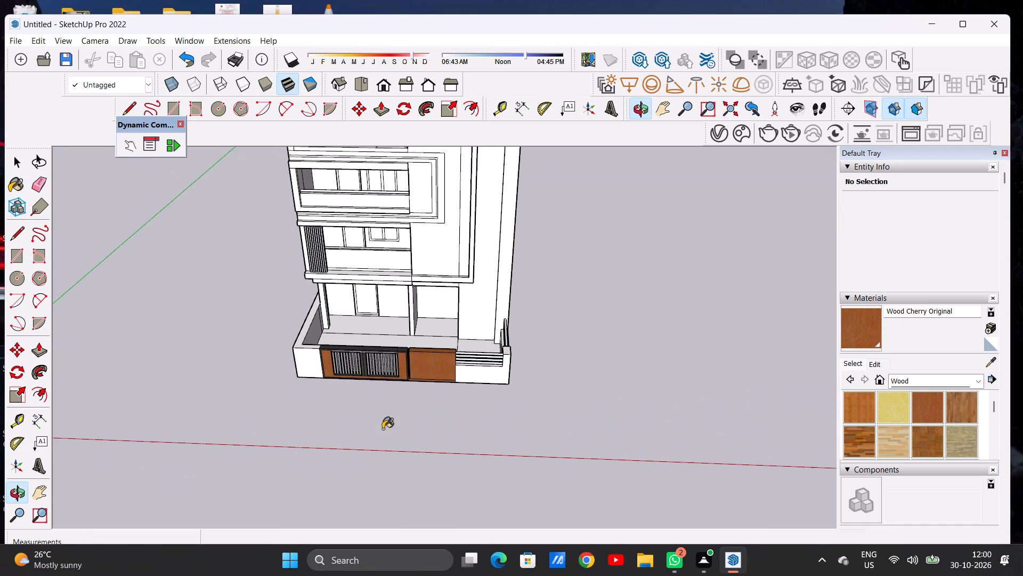
scroll(405, 390, up, 7)
middle_drag(408, 404, 415, 350)
scroll(414, 345, up, 1)
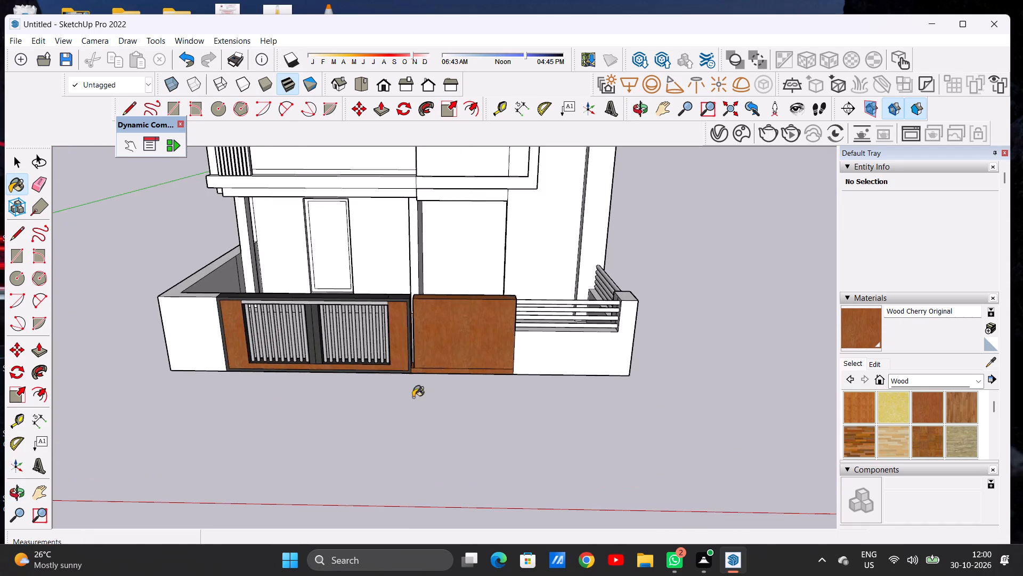
scroll(416, 416, down, 13)
scroll(416, 395, up, 7)
scroll(415, 391, down, 1)
scroll(415, 391, up, 5)
middle_drag(408, 423, 426, 388)
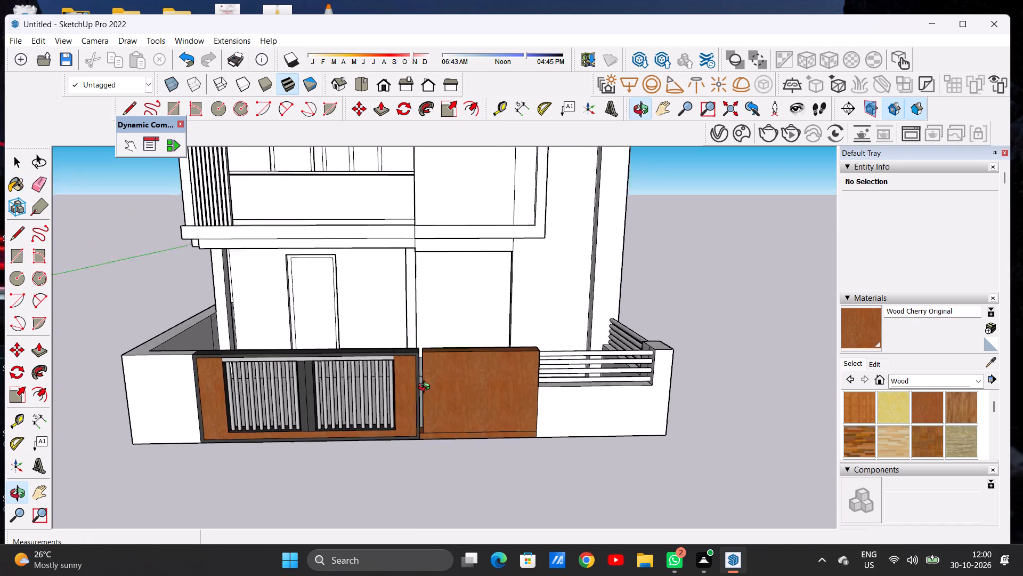
middle_drag(426, 388, 420, 366)
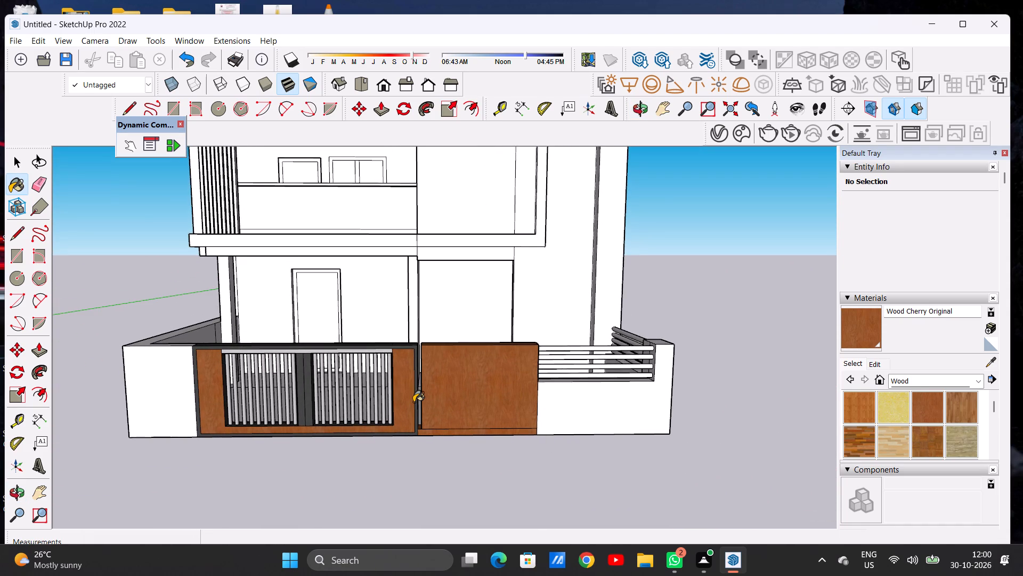
key(space)
Paint the front boundary wall face below the horizontal railing, including the corner pillar, with the Carrera Marble stone material.
scroll(374, 398, down, 8)
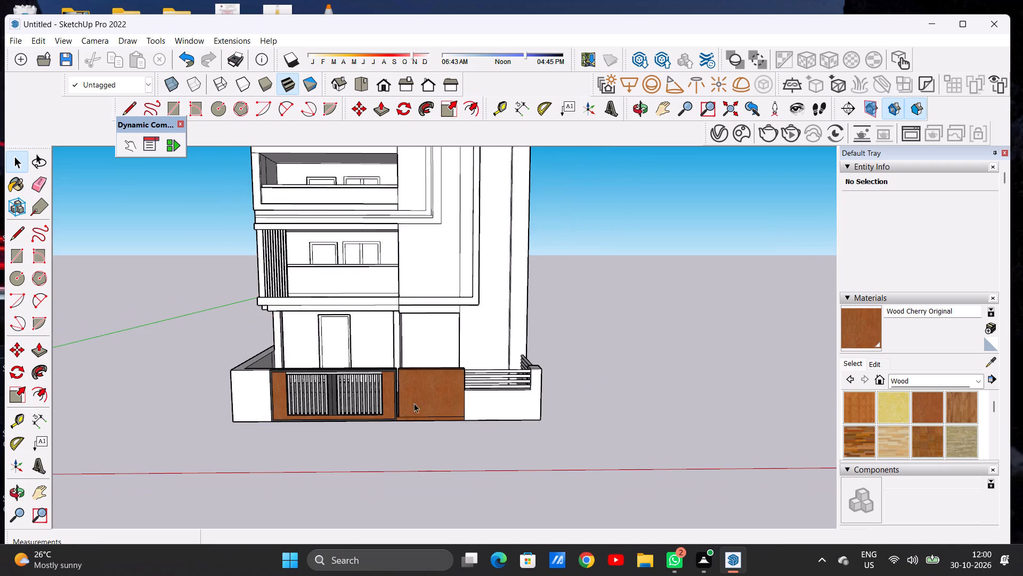
scroll(520, 403, up, 1)
scroll(520, 403, down, 1)
scroll(522, 403, up, 10)
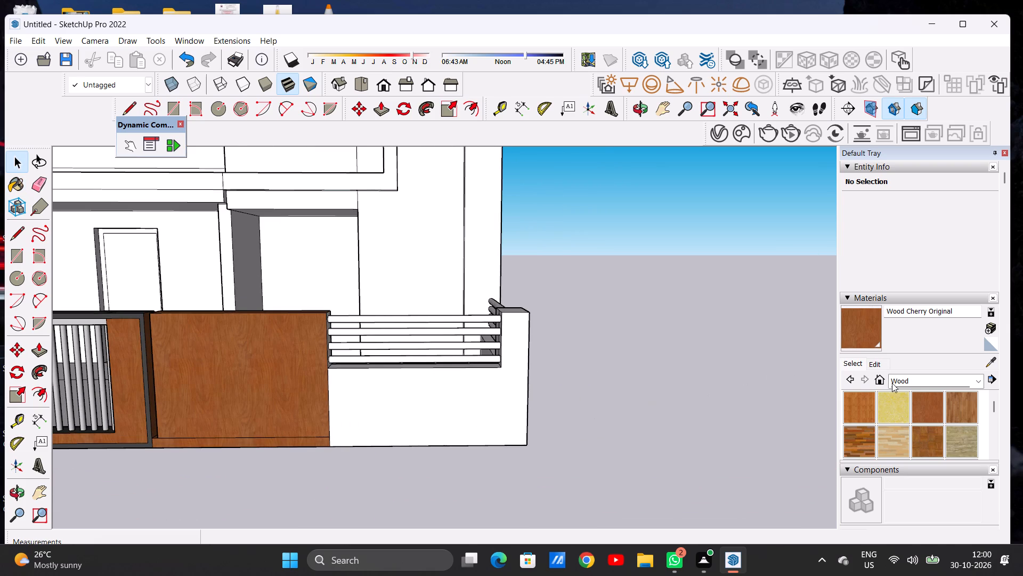
click(896, 376)
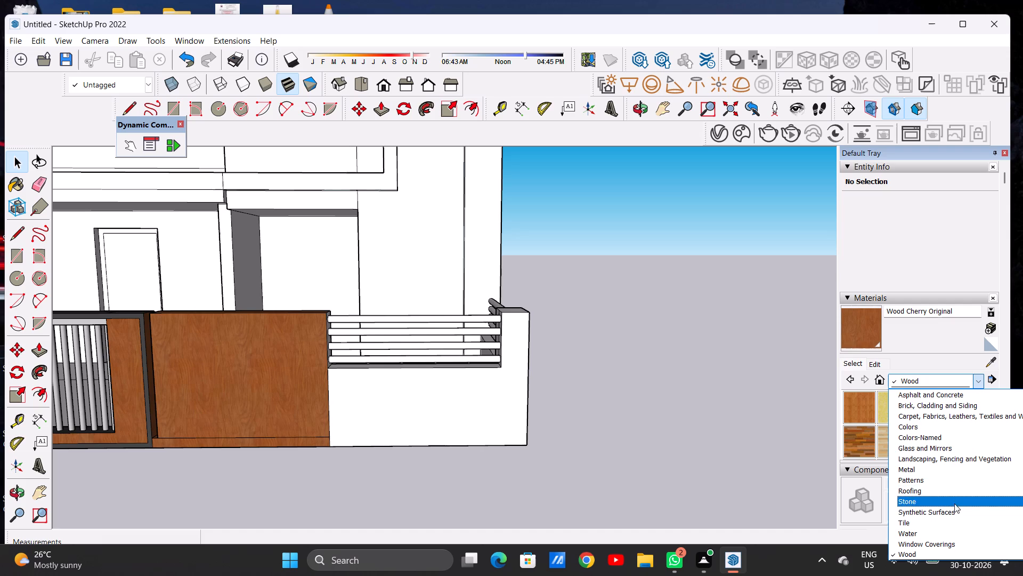
click(954, 501)
click(866, 405)
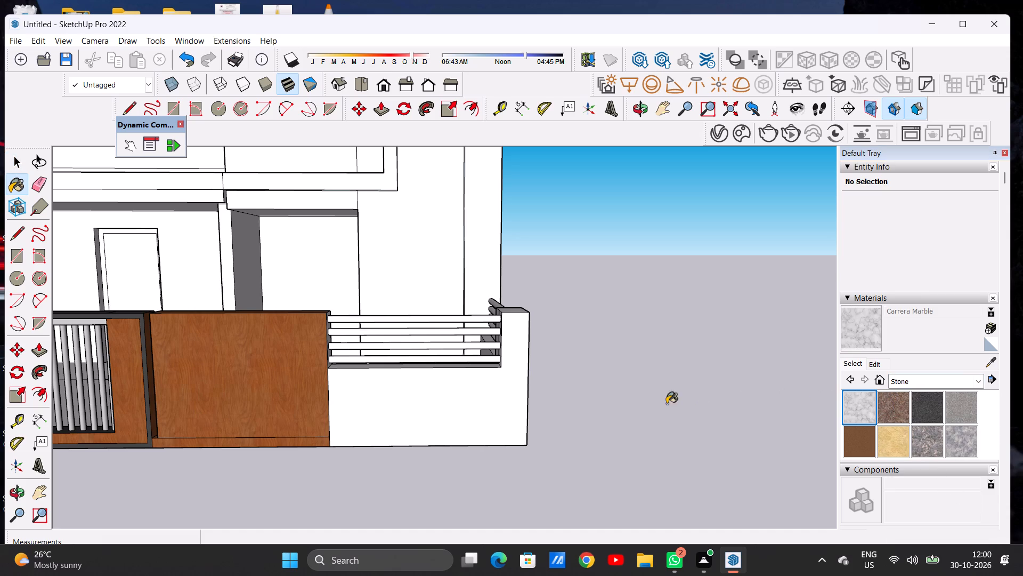
click(493, 417)
Paint the outer side face of the corner pillar and side boundary wall with Carrera Marble.
middle_drag(522, 349, 456, 378)
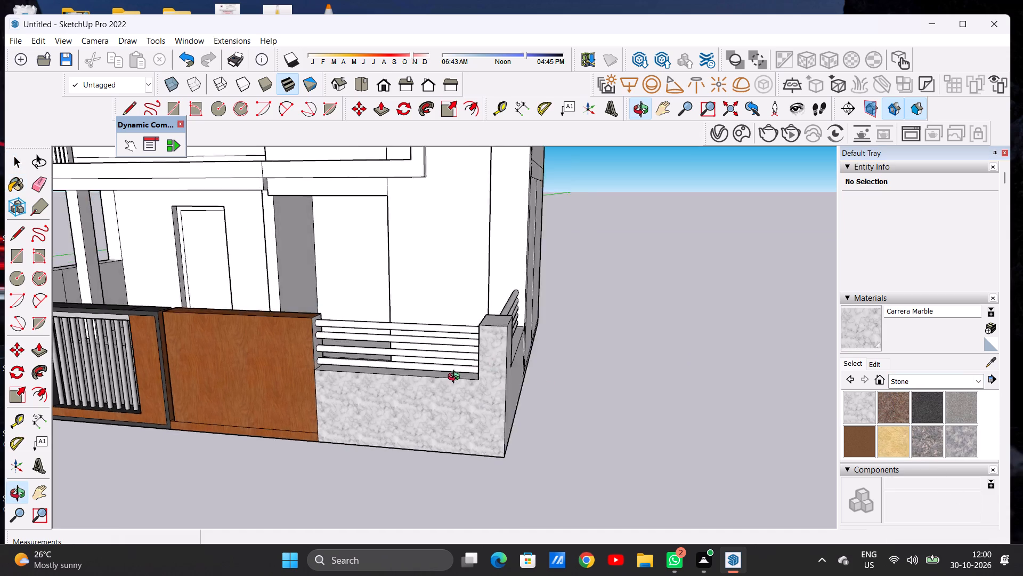
middle_drag(456, 378, 374, 434)
scroll(464, 367, up, 13)
click(472, 379)
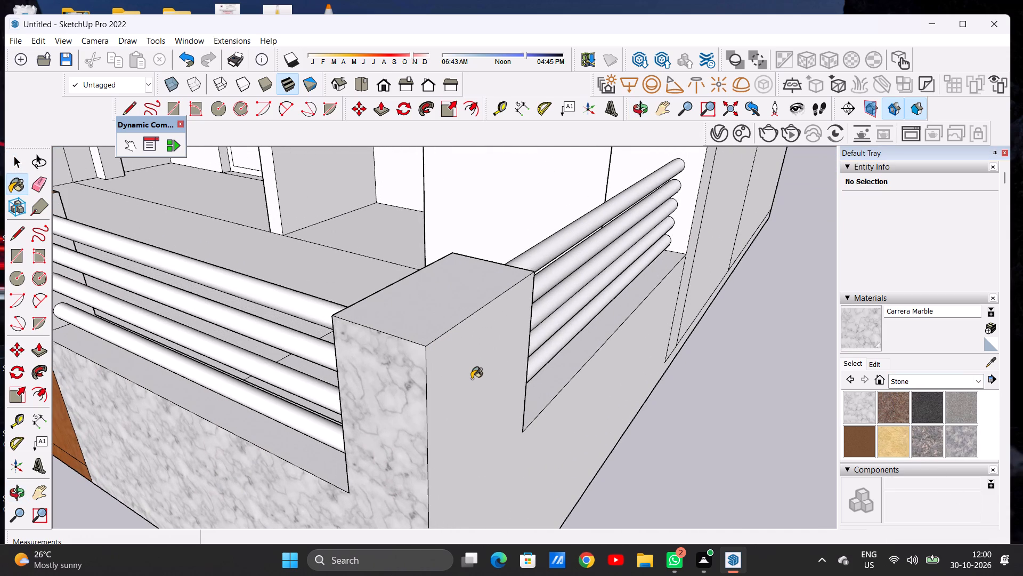
Paint the corner pillar's top face with Carrera Marble.
click(437, 311)
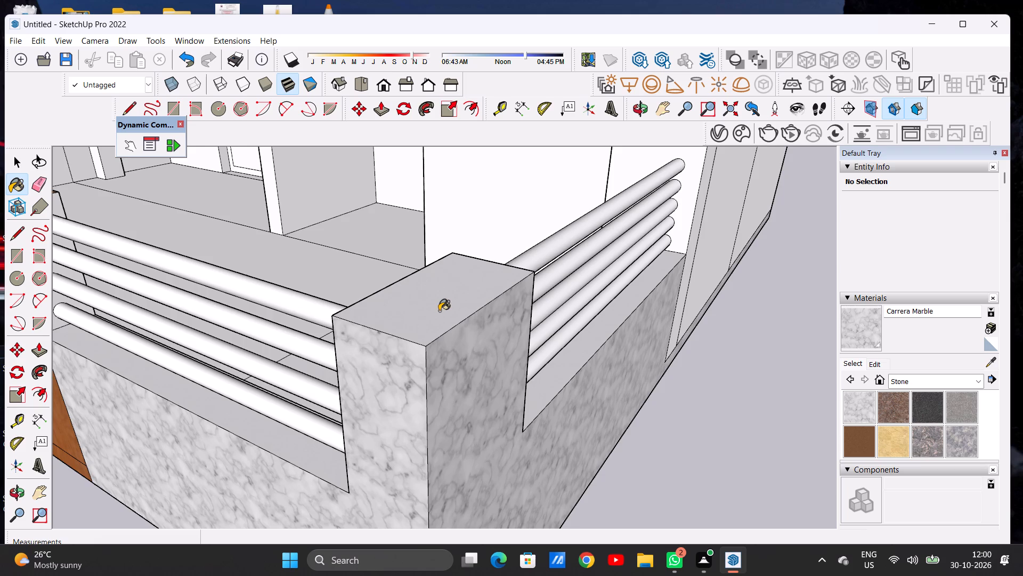
Paint the ledge beneath the front railing and the pillar face where its rails end with Carrera Marble.
scroll(449, 333, down, 3)
scroll(452, 340, up, 1)
scroll(452, 340, down, 11)
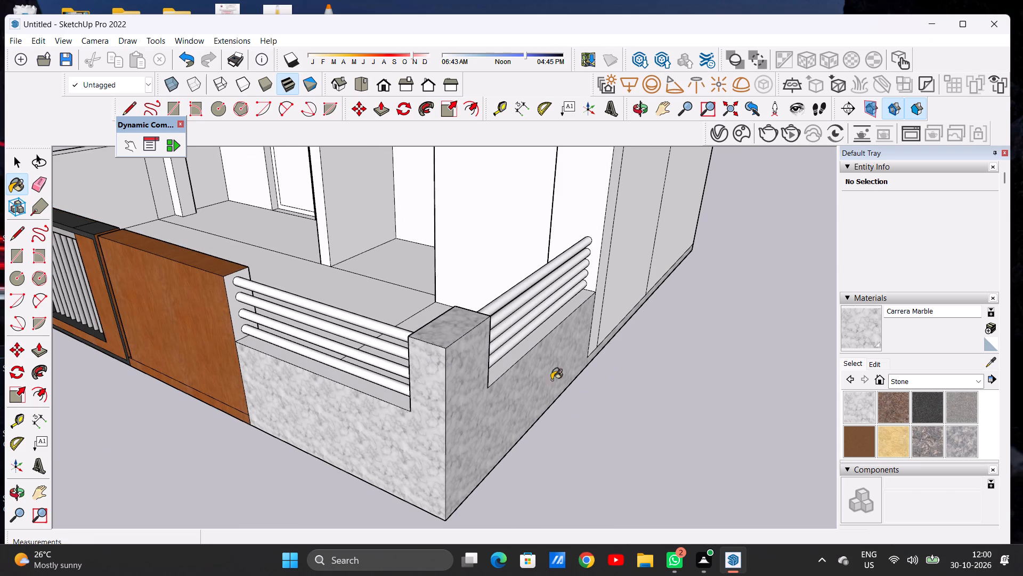
middle_drag(441, 399, 668, 375)
scroll(584, 367, up, 4)
scroll(584, 367, down, 1)
scroll(584, 367, up, 3)
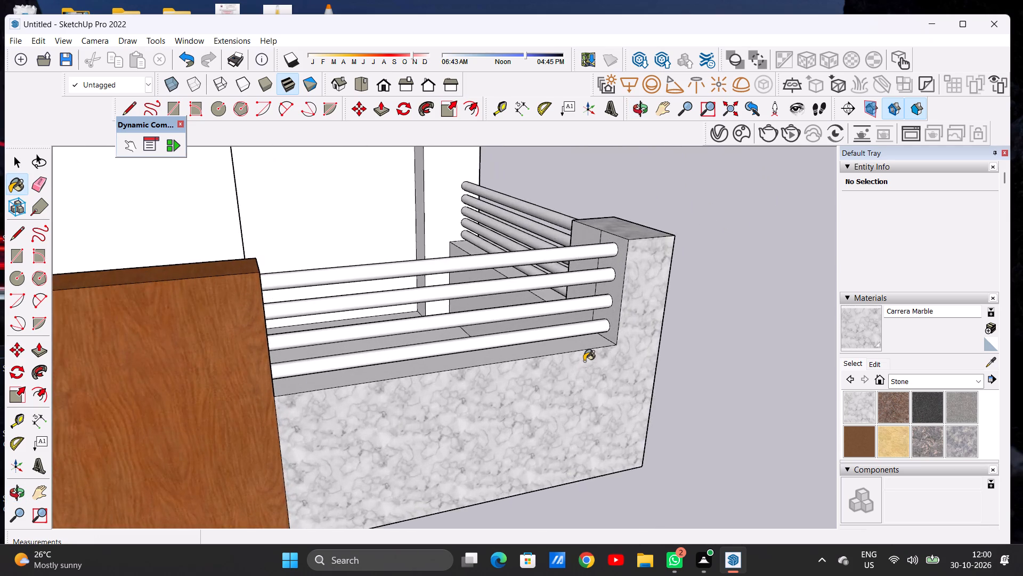
scroll(584, 361, up, 11)
click(598, 342)
click(648, 295)
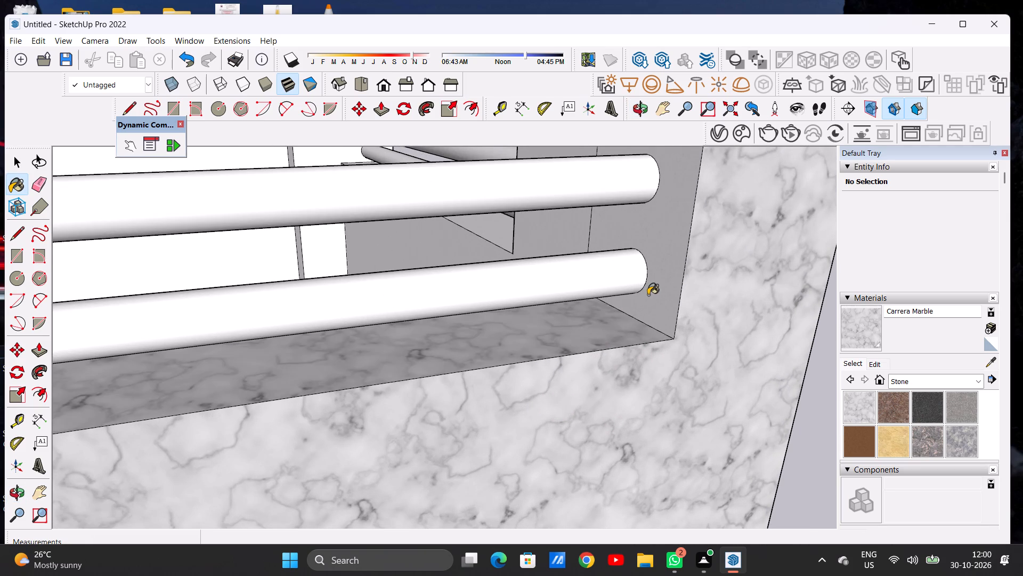
Paint the wooden wall panel's end face, where the front railing meets it, with Carrera Marble.
scroll(630, 345, down, 16)
scroll(611, 369, down, 5)
middle_drag(604, 363, 396, 341)
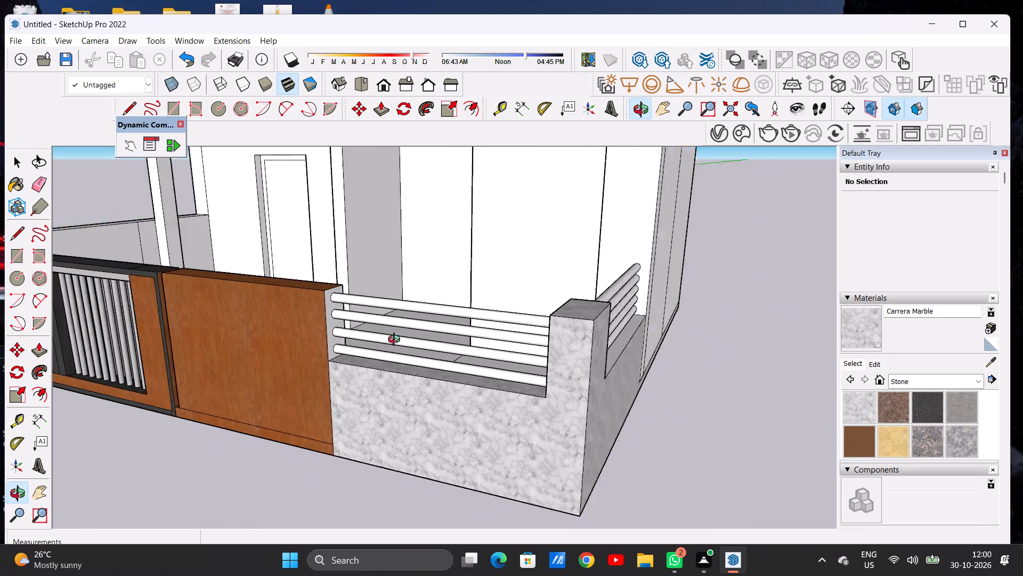
middle_drag(396, 341, 354, 363)
scroll(316, 306, up, 4)
scroll(315, 306, down, 1)
scroll(315, 306, up, 12)
click(313, 303)
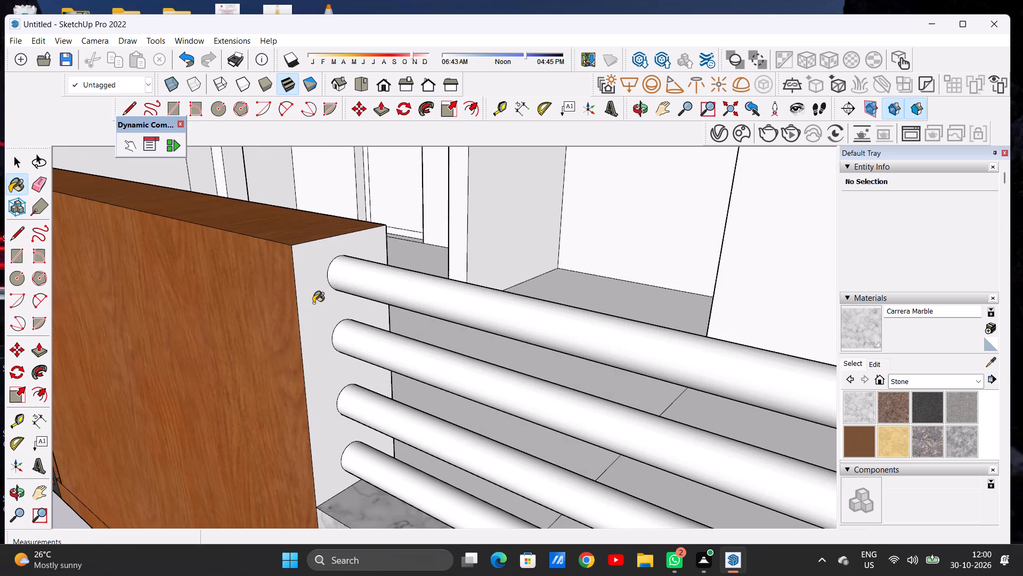
Paint the corner pillar face where the side railing's rails end with Carrera Marble.
scroll(333, 355, down, 20)
scroll(333, 355, down, 2)
middle_drag(355, 378, 468, 383)
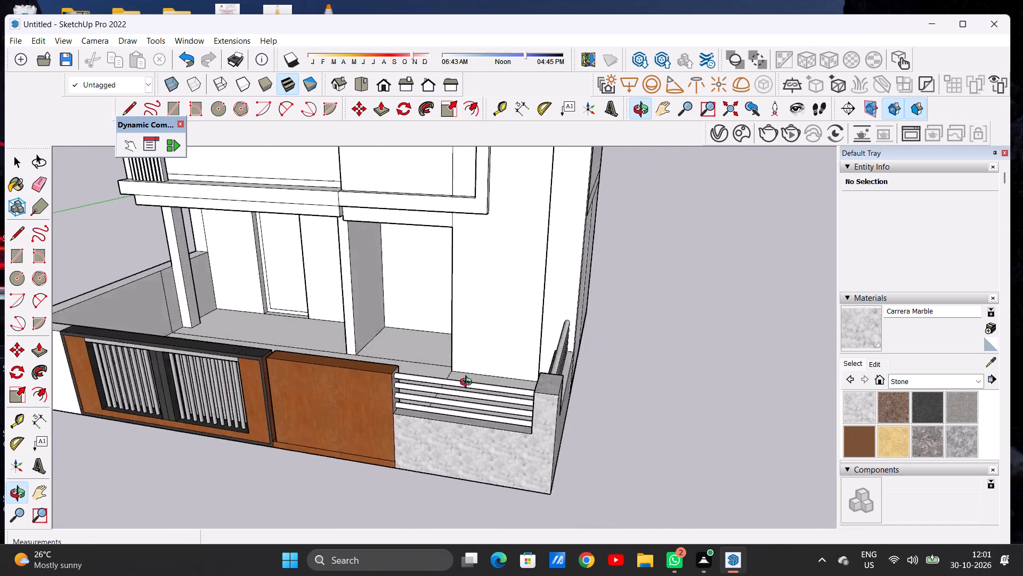
middle_drag(468, 383, 277, 378)
middle_drag(468, 388, 169, 373)
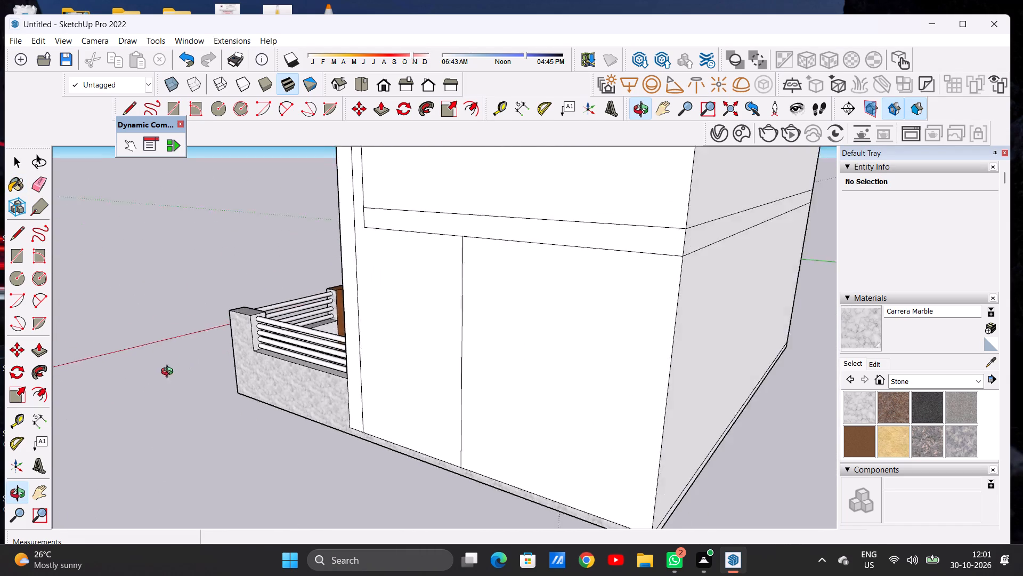
middle_drag(169, 373, 158, 390)
middle_drag(157, 395, 157, 416)
scroll(257, 335, up, 20)
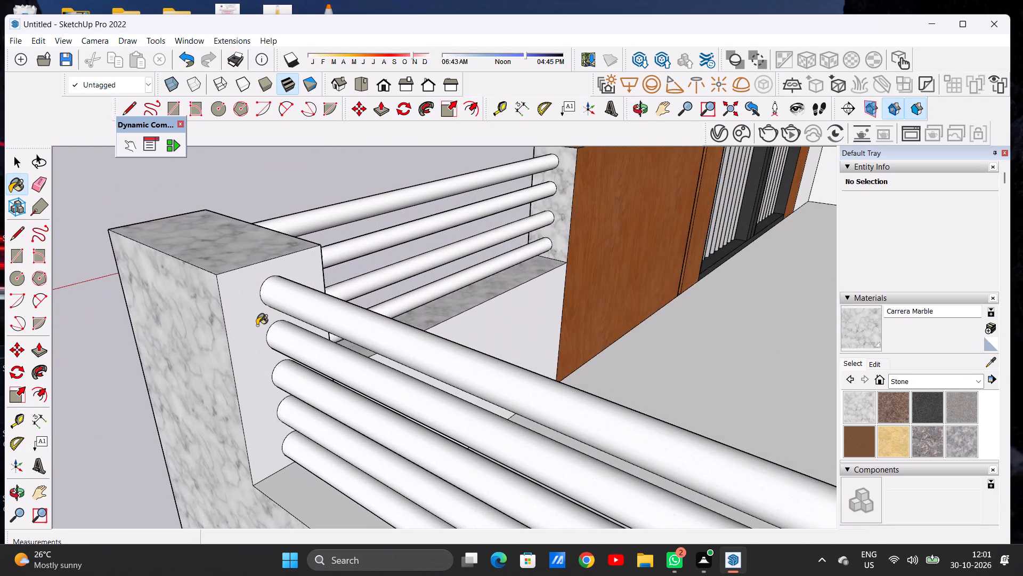
click(257, 325)
Paint the ledge of the side boundary wall beneath the side railing with Carrera Marble.
scroll(261, 334, down, 20)
scroll(261, 334, down, 3)
middle_drag(329, 391, 351, 431)
scroll(327, 428, up, 15)
scroll(310, 391, up, 14)
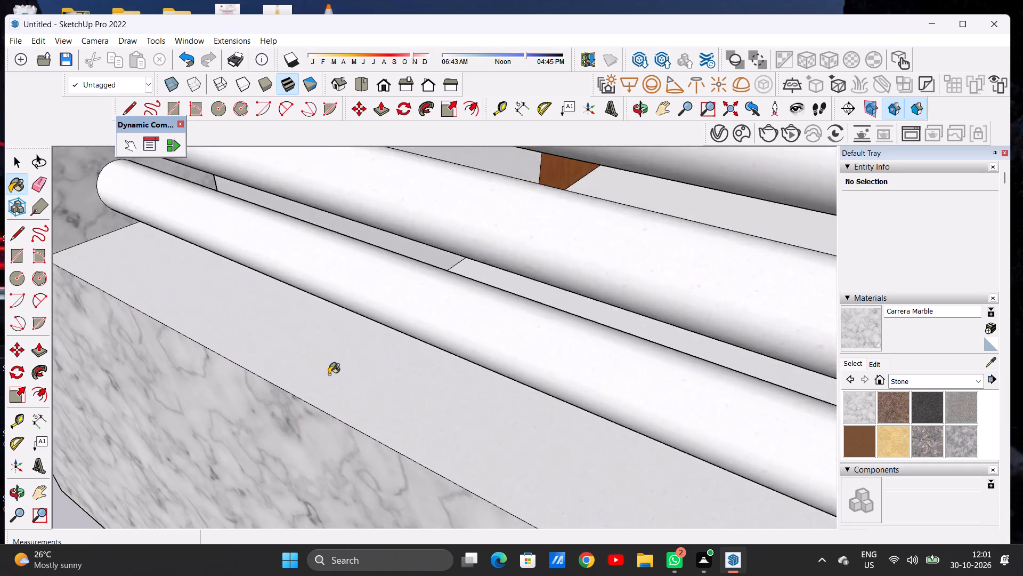
scroll(329, 374, up, 3)
click(329, 374)
Examine the marble-finished corner pillar, ledges and boundary wall from the side and from the front corner of the house.
scroll(329, 374, down, 14)
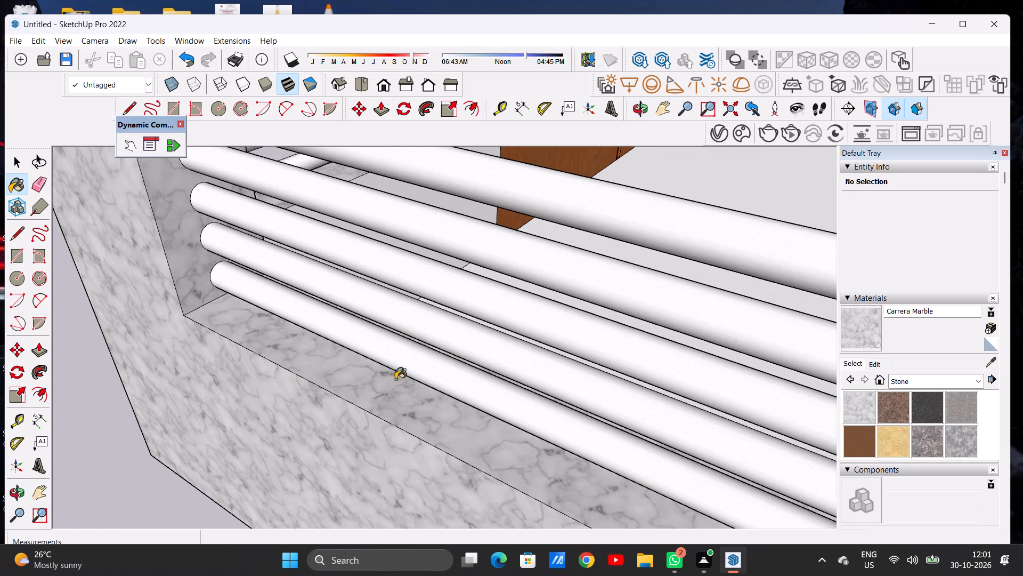
scroll(355, 325, down, 2)
scroll(355, 325, up, 1)
scroll(355, 325, down, 12)
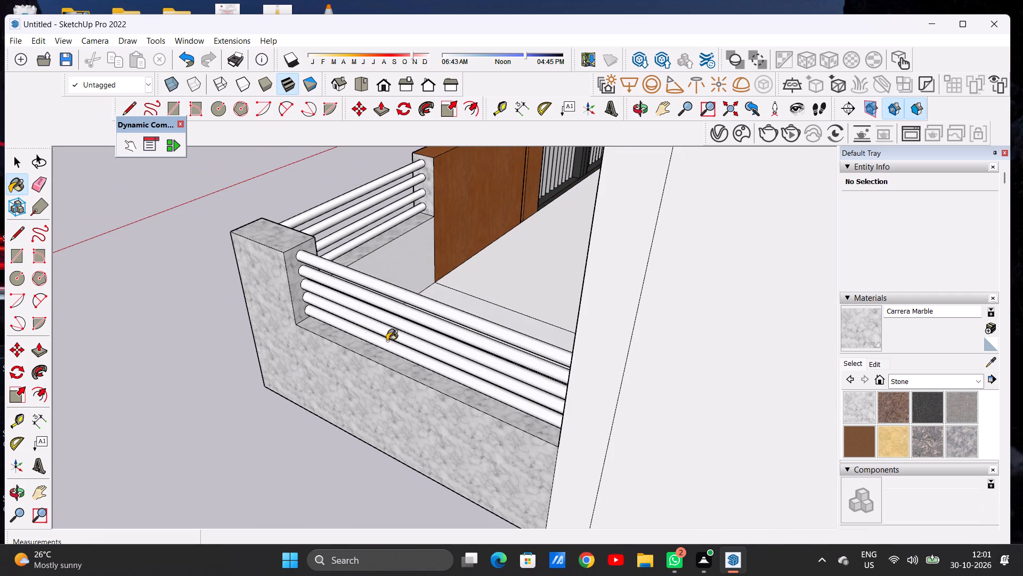
middle_drag(342, 369, 560, 328)
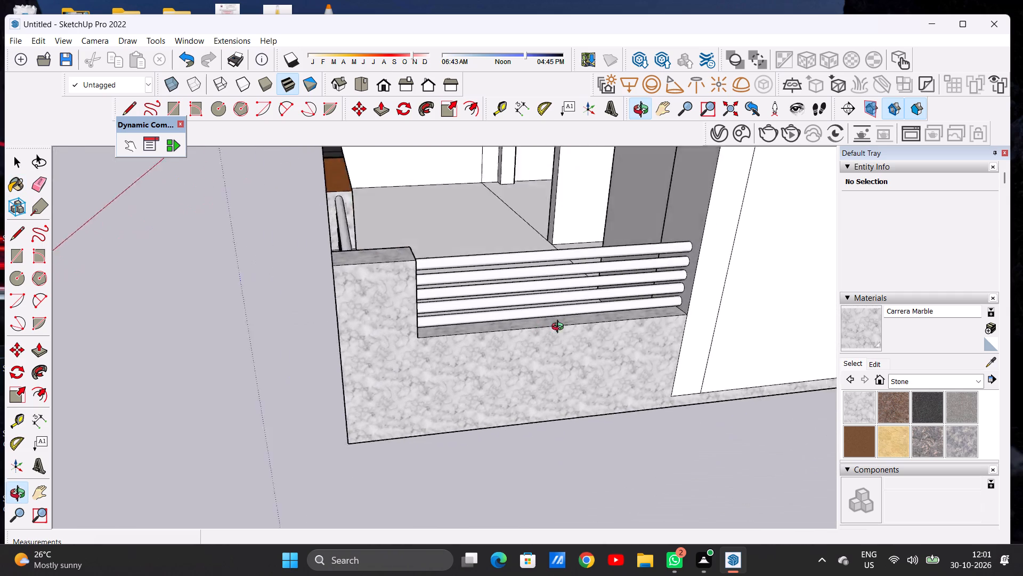
middle_drag(560, 328, 607, 319)
scroll(528, 323, up, 1)
scroll(481, 327, down, 13)
middle_drag(440, 327, 491, 326)
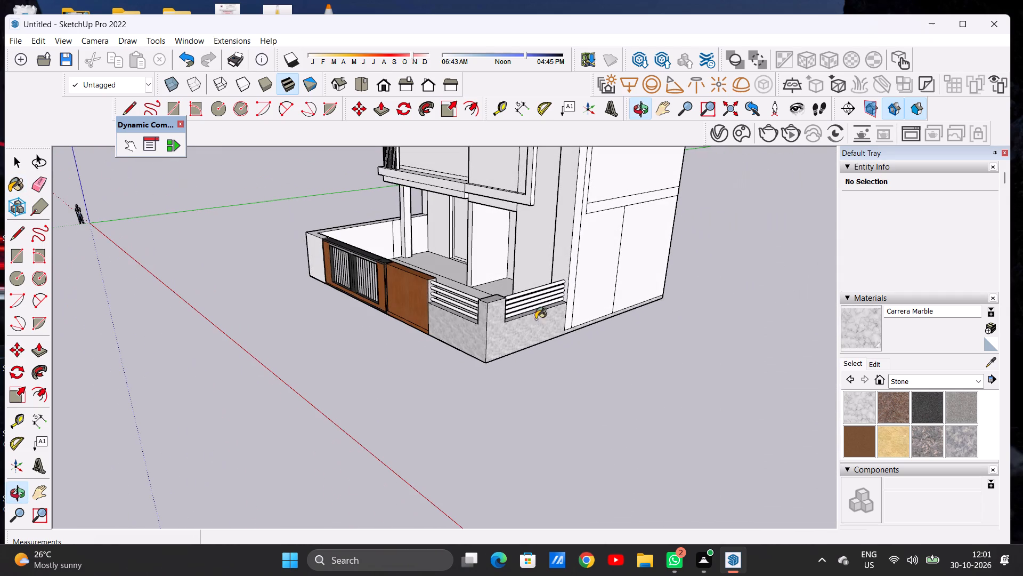
scroll(477, 342, down, 13)
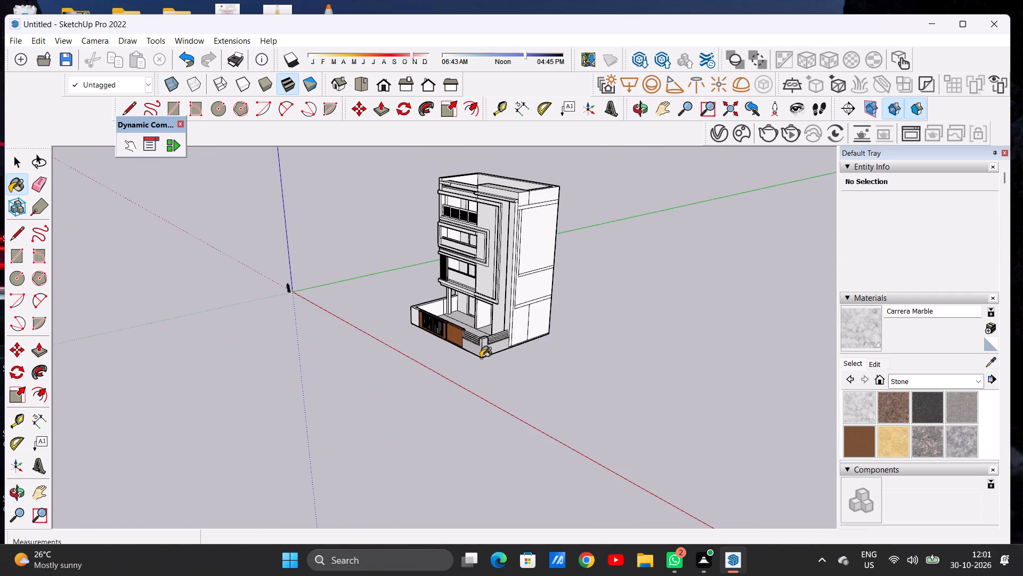
scroll(484, 340, up, 8)
scroll(484, 340, down, 1)
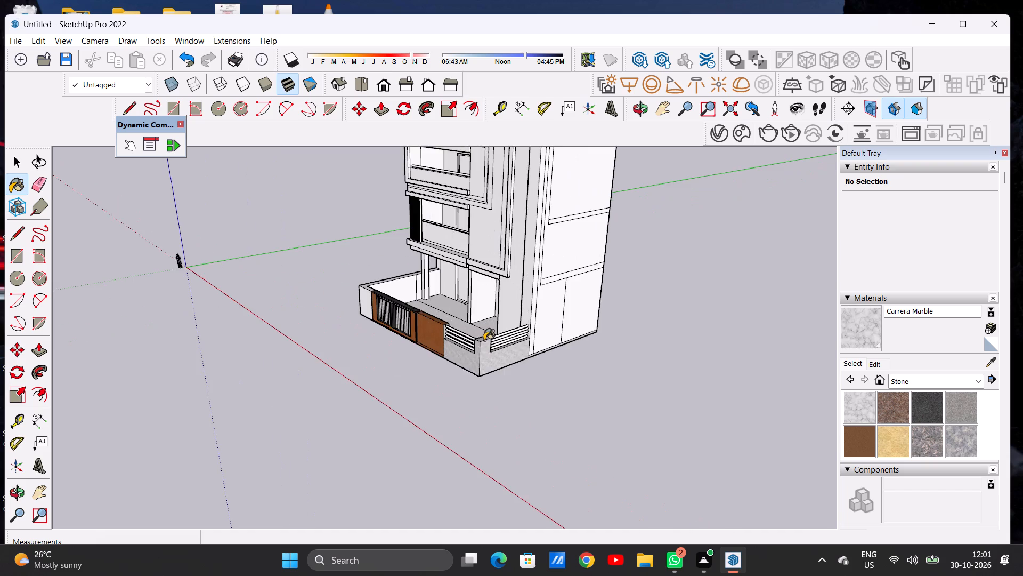
scroll(484, 340, up, 6)
scroll(478, 358, down, 6)
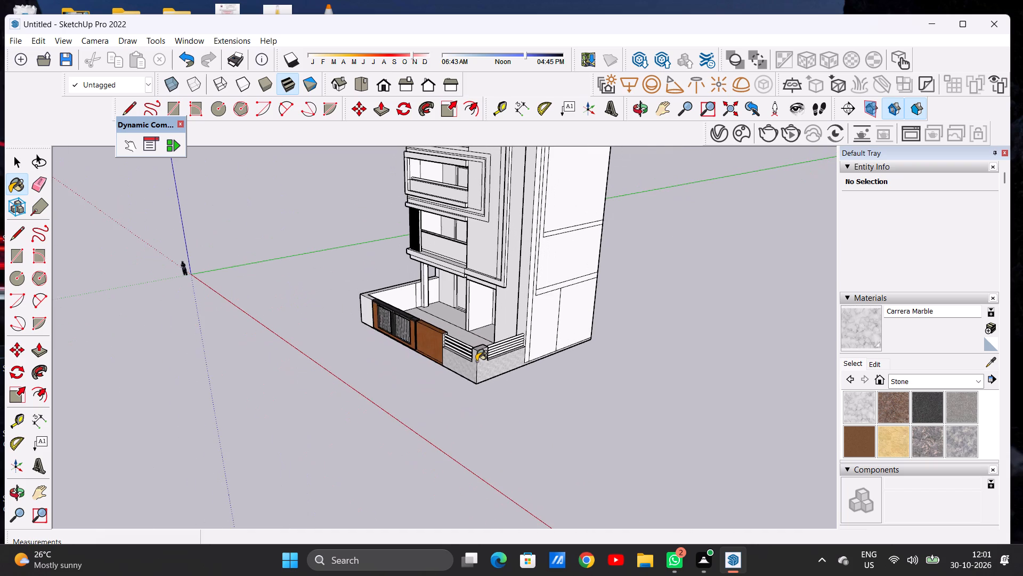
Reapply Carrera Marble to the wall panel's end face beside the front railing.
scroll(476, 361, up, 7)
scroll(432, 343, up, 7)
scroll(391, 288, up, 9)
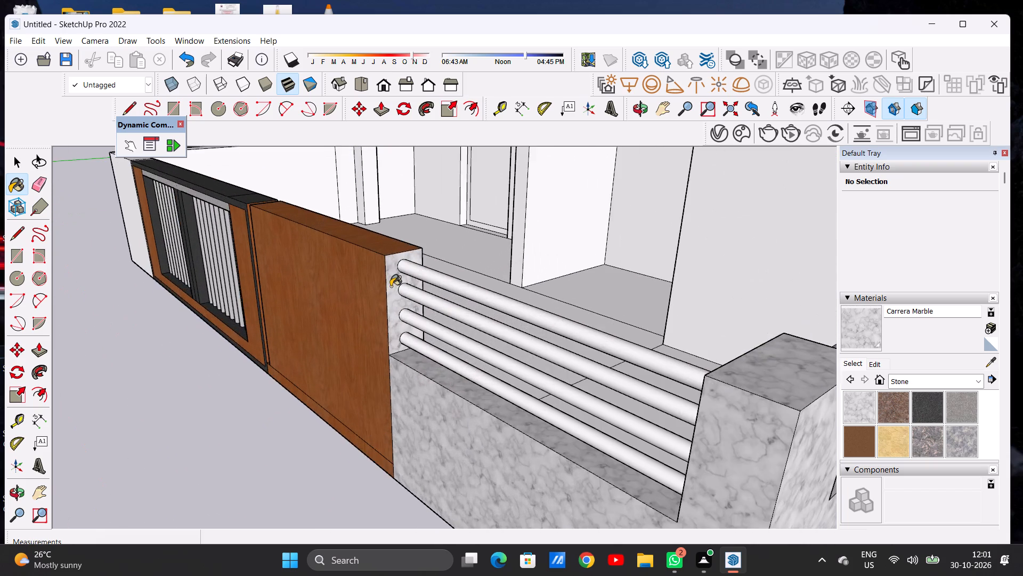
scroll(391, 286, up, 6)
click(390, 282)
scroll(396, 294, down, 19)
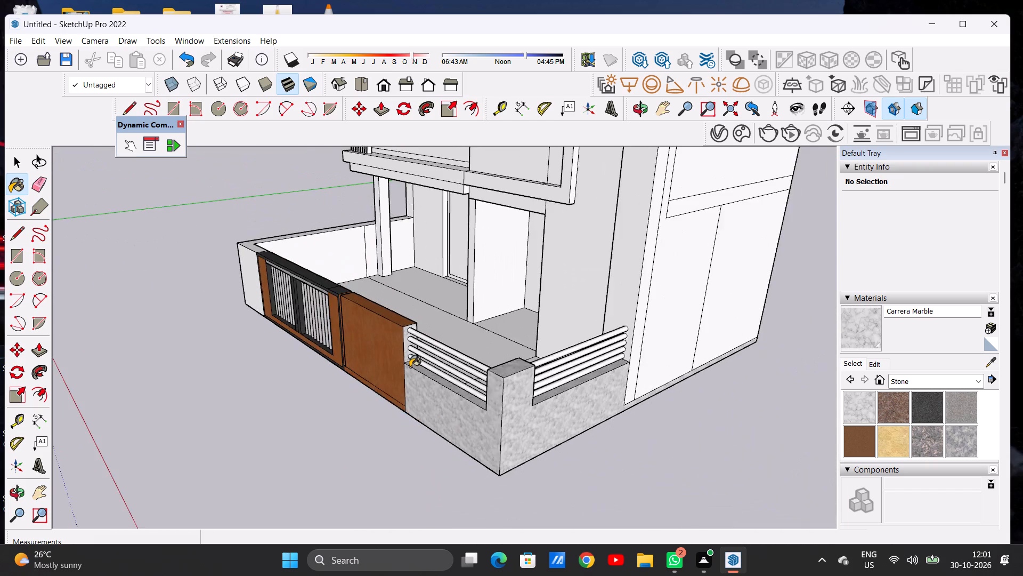
Examine the gate, wall panel and marble boundary wall from the front of the house.
scroll(410, 367, down, 13)
middle_drag(417, 375, 554, 352)
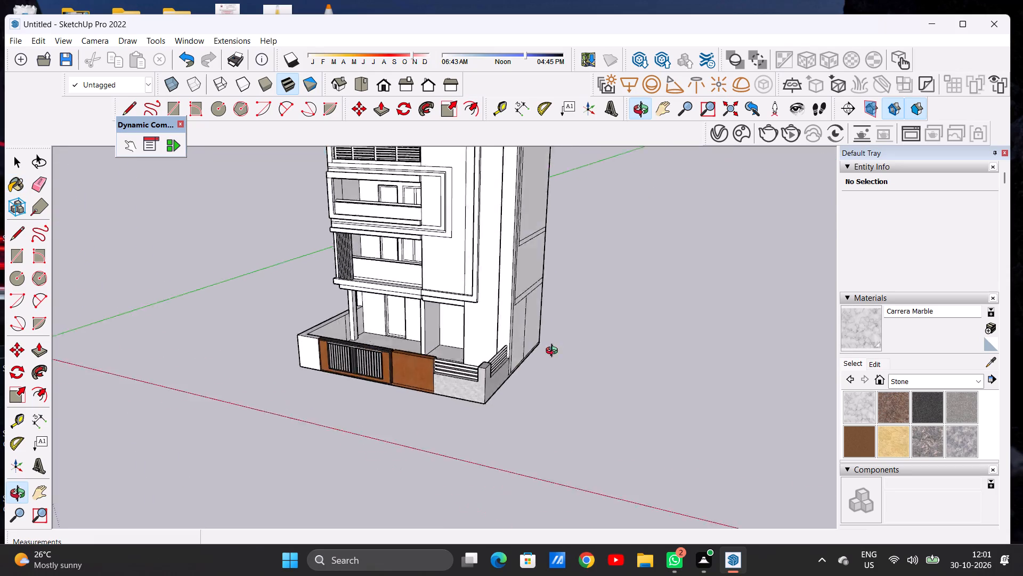
middle_drag(554, 352, 631, 321)
scroll(394, 350, up, 14)
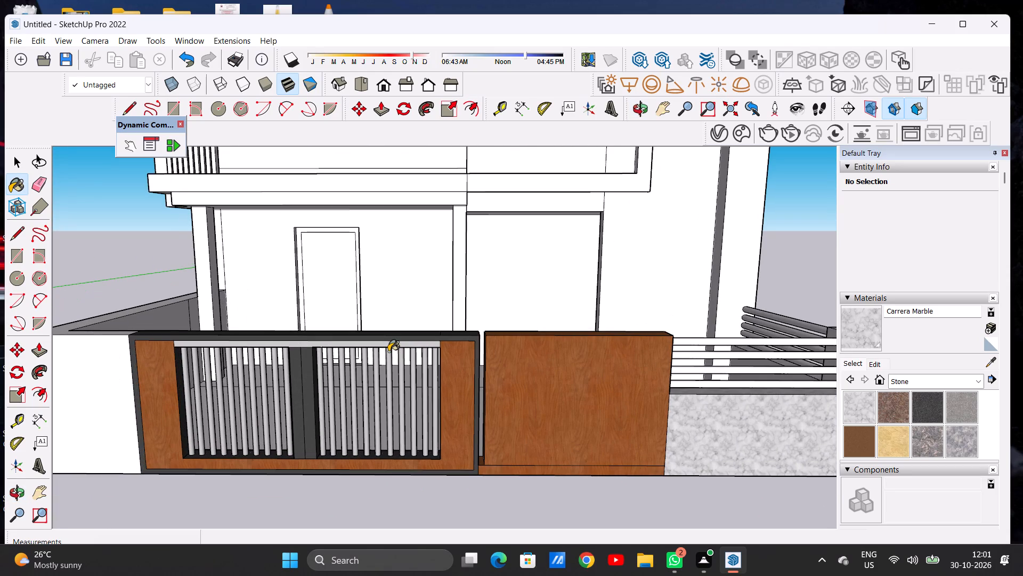
scroll(350, 399, down, 5)
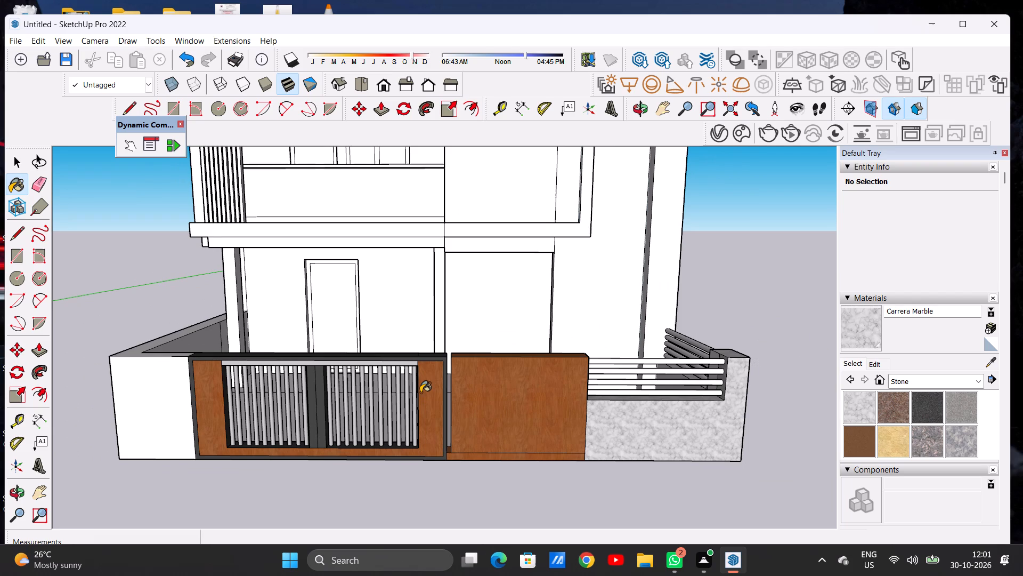
scroll(300, 372, down, 3)
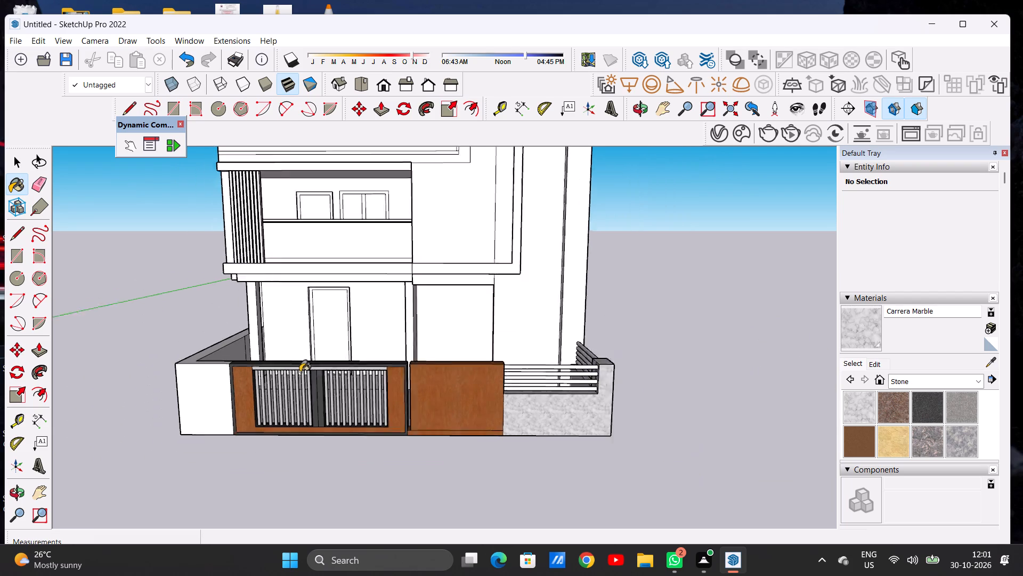
scroll(300, 372, down, 10)
scroll(419, 381, up, 2)
scroll(420, 385, down, 1)
scroll(420, 385, up, 1)
scroll(420, 385, down, 1)
scroll(420, 385, up, 8)
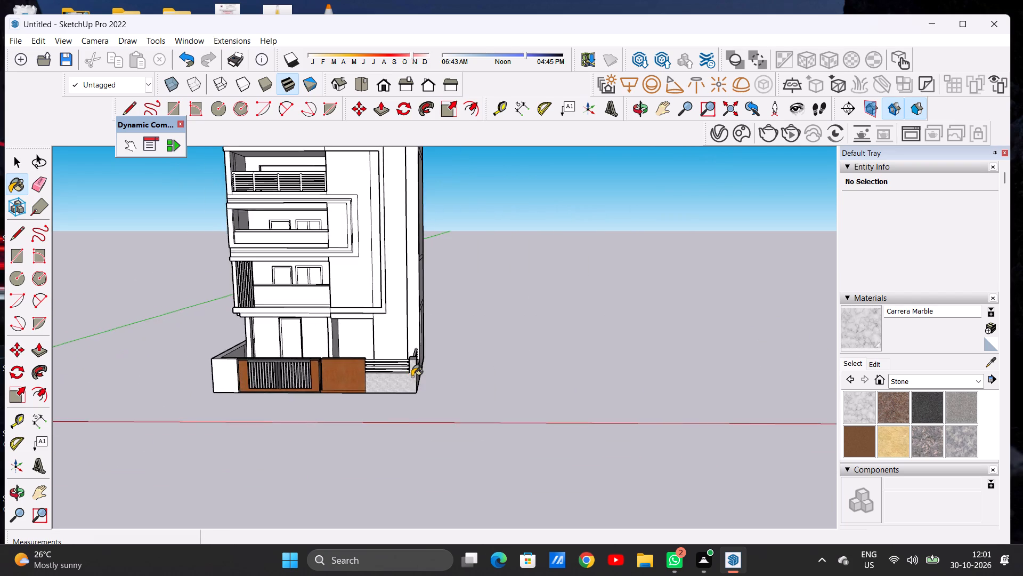
Draw a vertical line about 6' 1" long from the railing opening's lower corner to the wall base, separating the corner pillar's front face.
scroll(412, 377, up, 11)
key(space)
text(L)
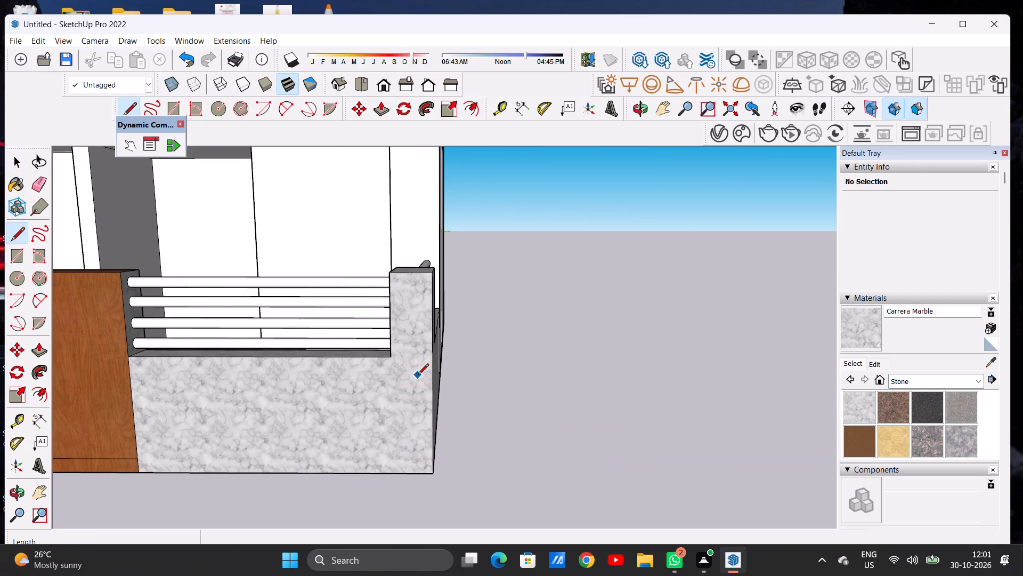
scroll(408, 373, up, 1)
scroll(400, 370, down, 1)
scroll(396, 367, up, 1)
scroll(394, 365, down, 1)
scroll(370, 361, up, 7)
click(408, 354)
scroll(411, 306, down, 9)
scroll(419, 434, up, 5)
click(410, 452)
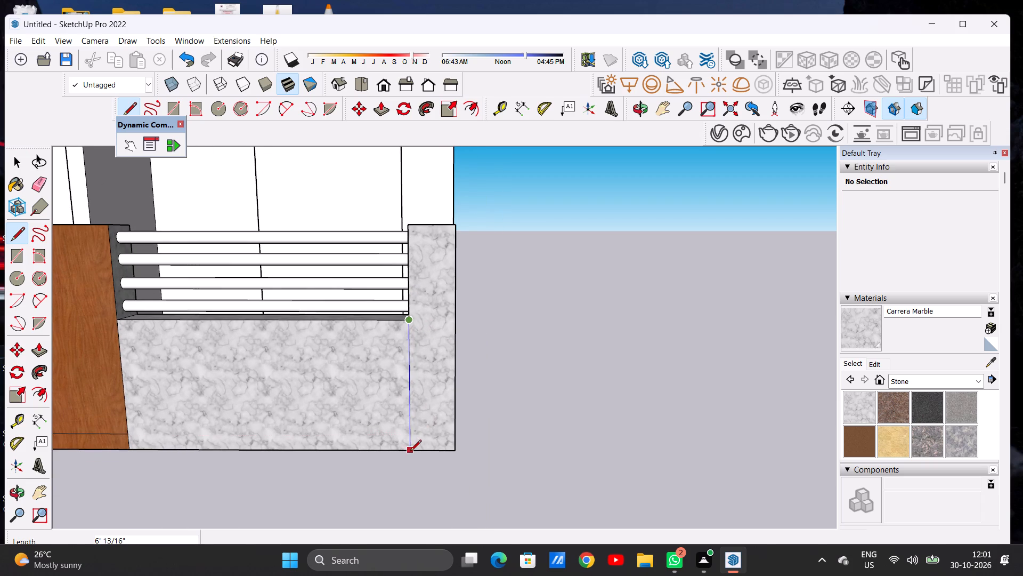
Draw a vertical line about 6' 1" long from the side railing opening's lower corner to the wall base, separating the pillar's side face.
scroll(400, 390, down, 8)
middle_drag(444, 392, 289, 441)
scroll(417, 351, up, 3)
scroll(416, 351, down, 1)
scroll(410, 350, up, 7)
click(383, 346)
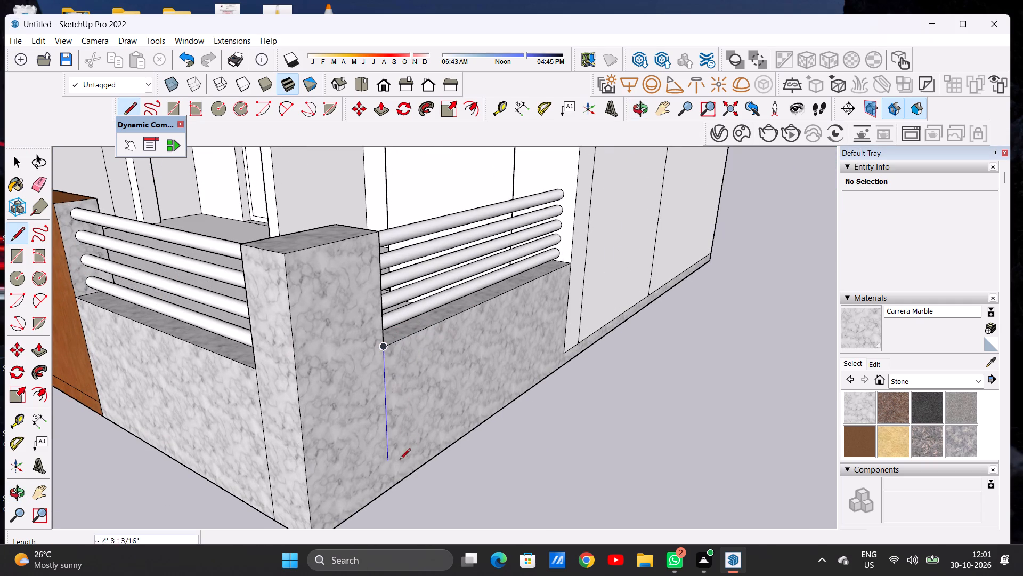
click(387, 488)
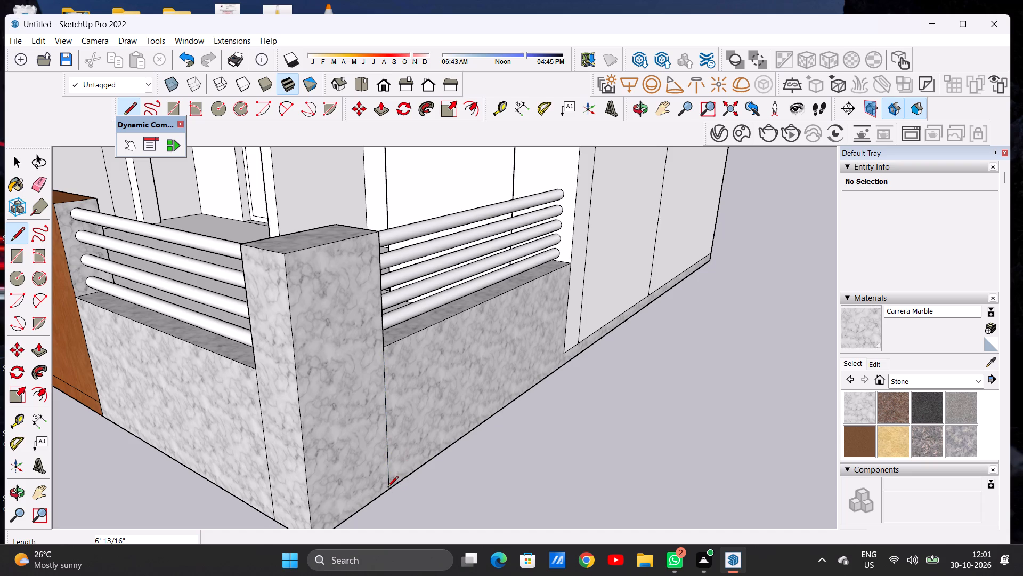
key(space)
Paint the corner pillar's front face with Formica Speckled Grey from the Synthetic Surfaces materials.
scroll(382, 463, down, 10)
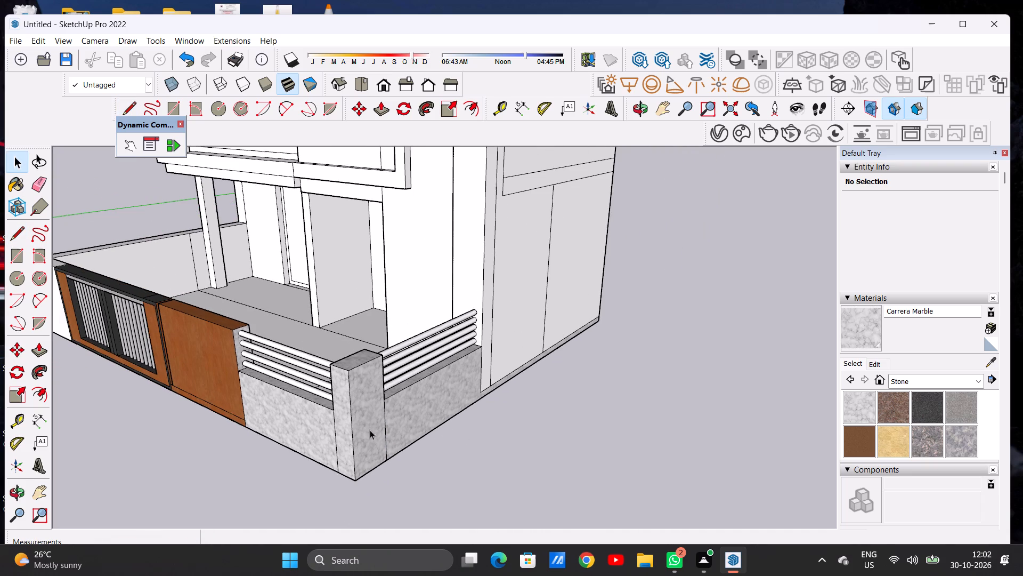
middle_drag(404, 441, 513, 461)
scroll(468, 430, up, 5)
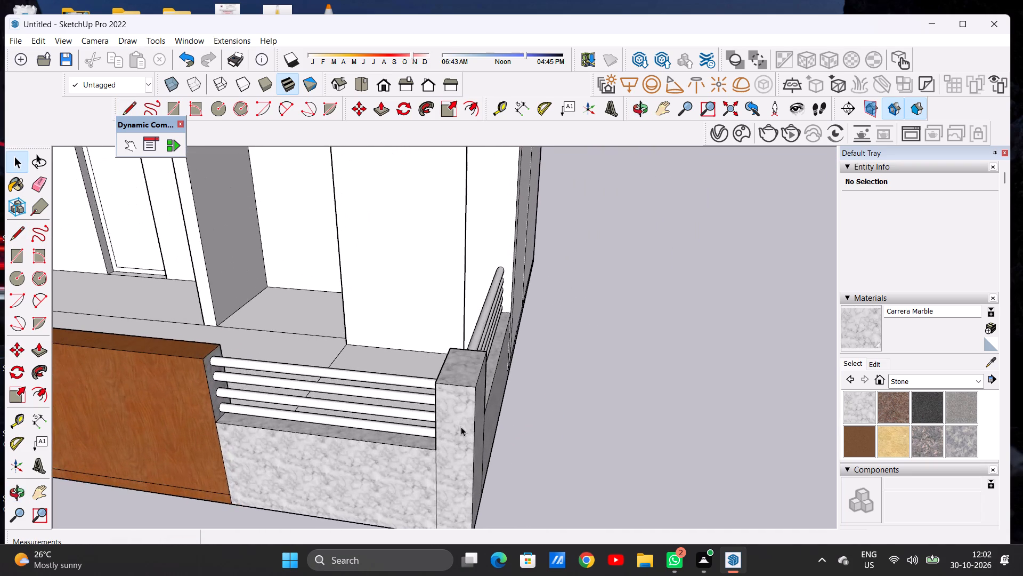
scroll(460, 427, down, 5)
scroll(472, 469, up, 5)
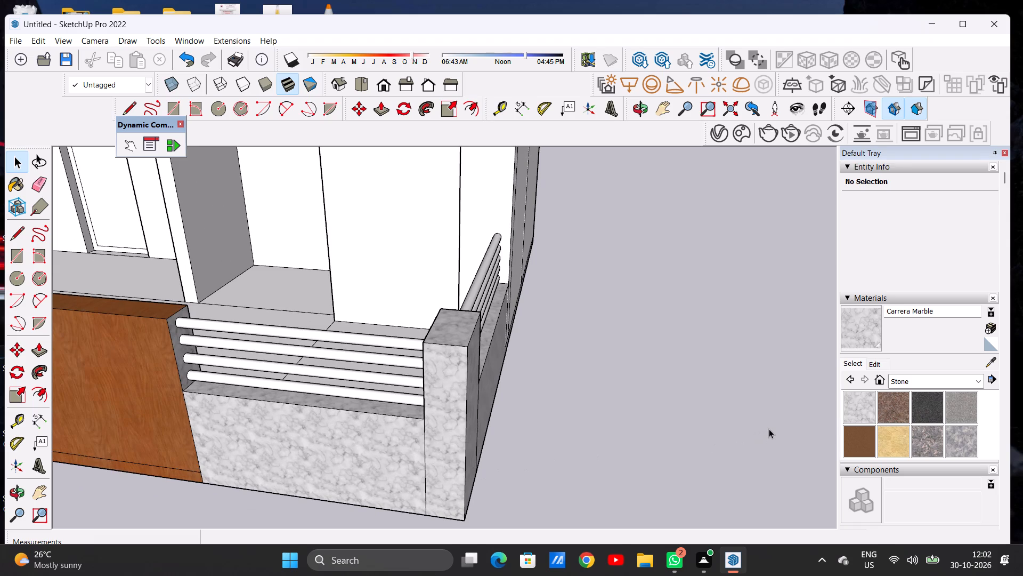
click(918, 381)
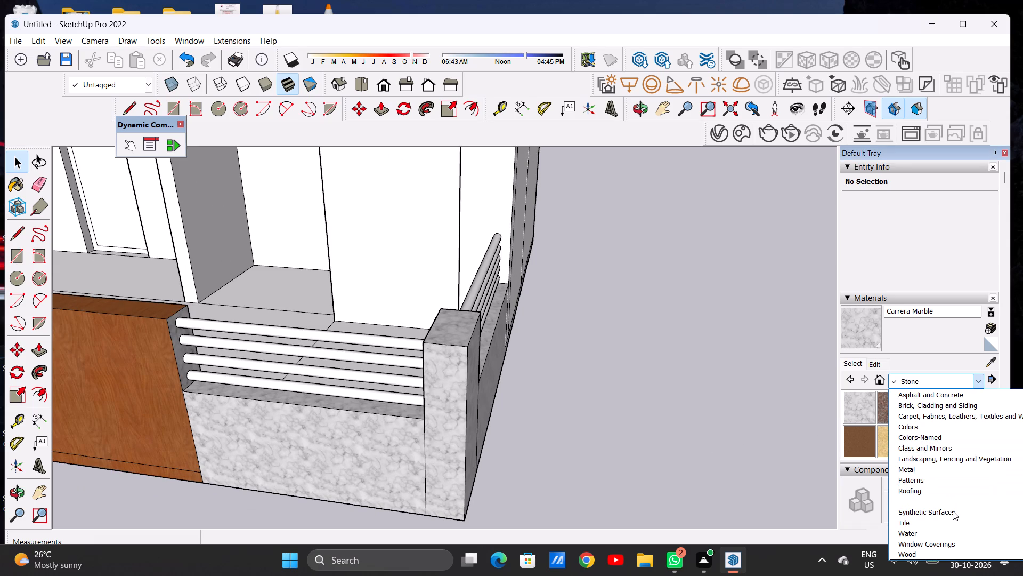
click(953, 511)
click(891, 439)
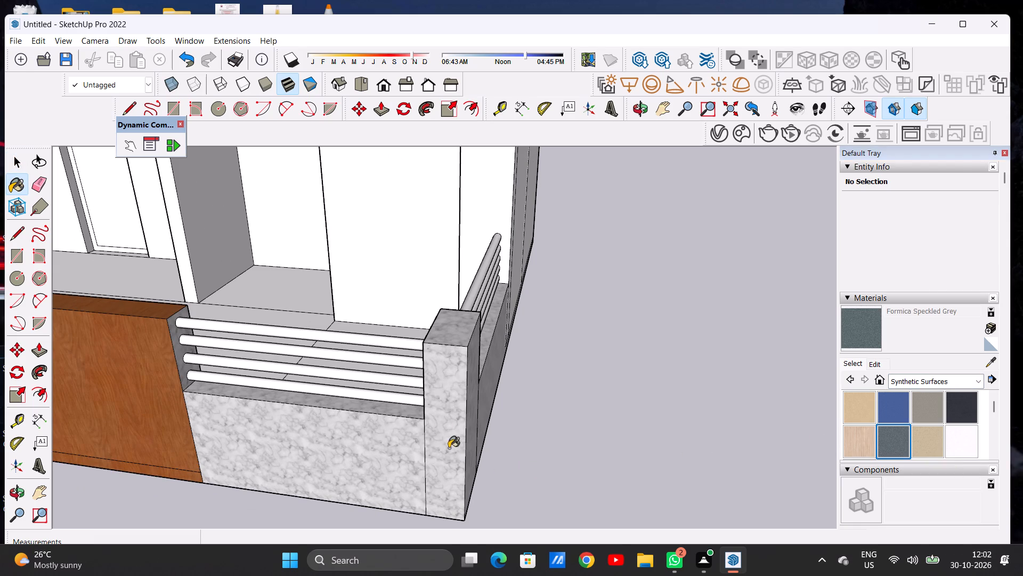
click(439, 434)
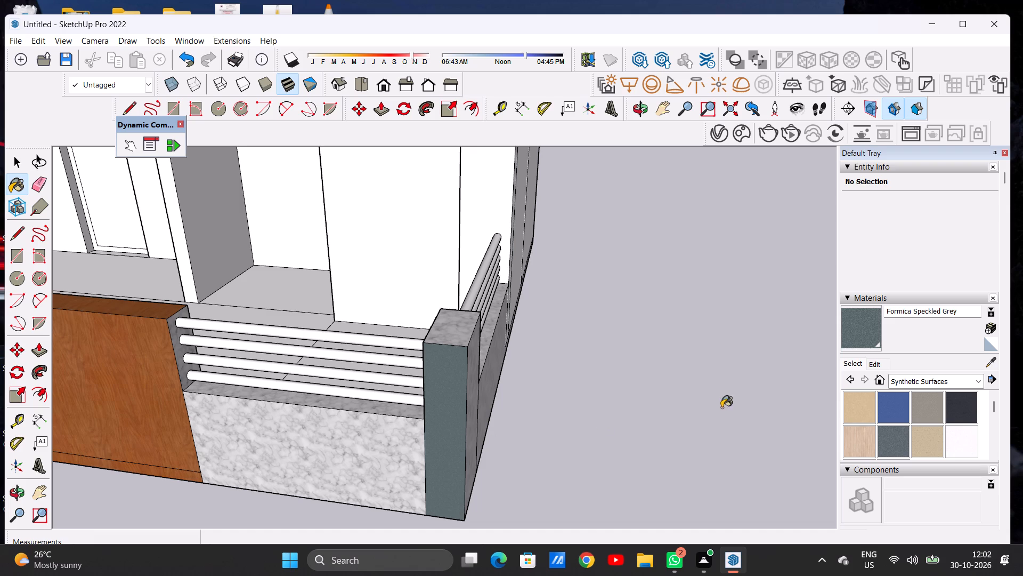
Lighten the Formica Speckled Grey material slightly by raising its colour brightness.
click(876, 361)
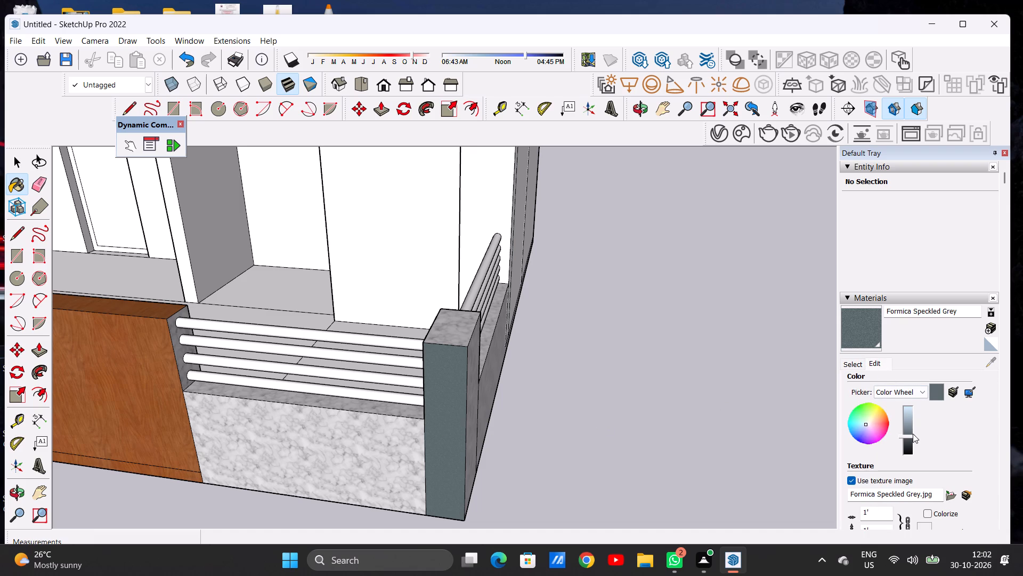
click(906, 428)
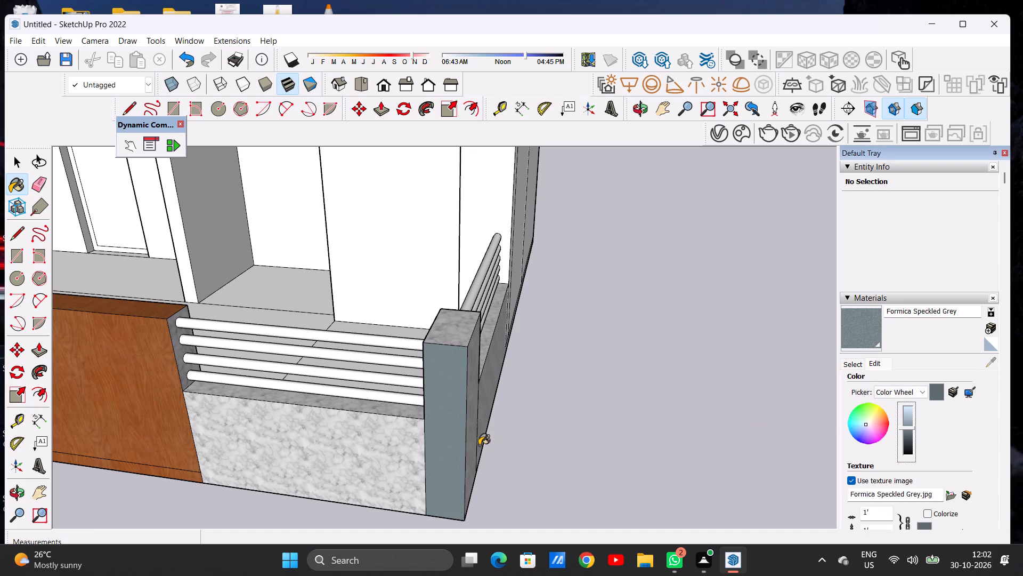
Paint the corner pillar's top and outer side face with the lightened Formica Speckled Grey.
click(453, 341)
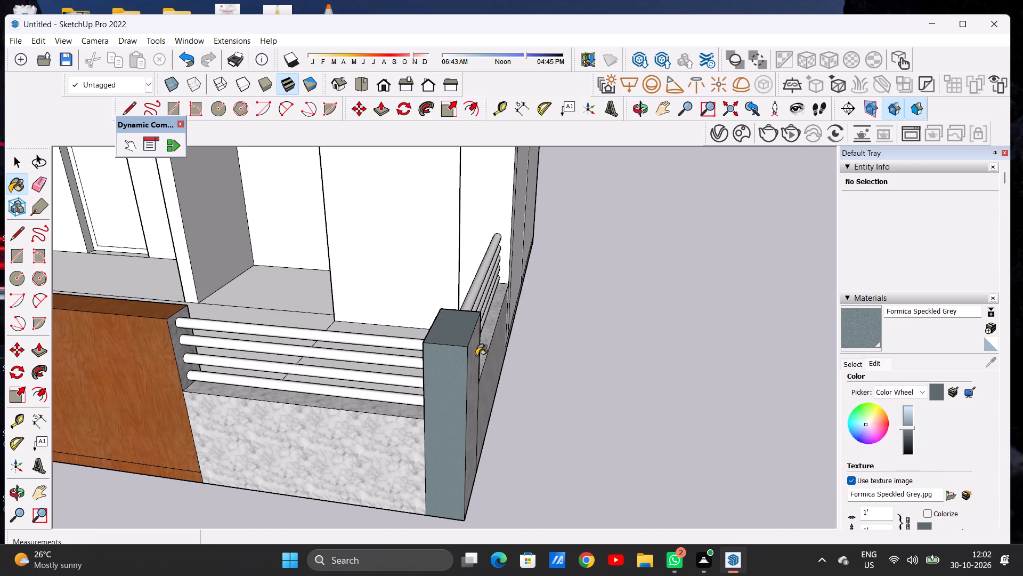
click(476, 357)
Paint the corner pillar's inner faces behind the front railing bars with Formica Speckled Grey.
scroll(468, 358, down, 5)
middle_drag(428, 360, 408, 355)
middle_drag(339, 350, 261, 353)
middle_drag(244, 355, 226, 361)
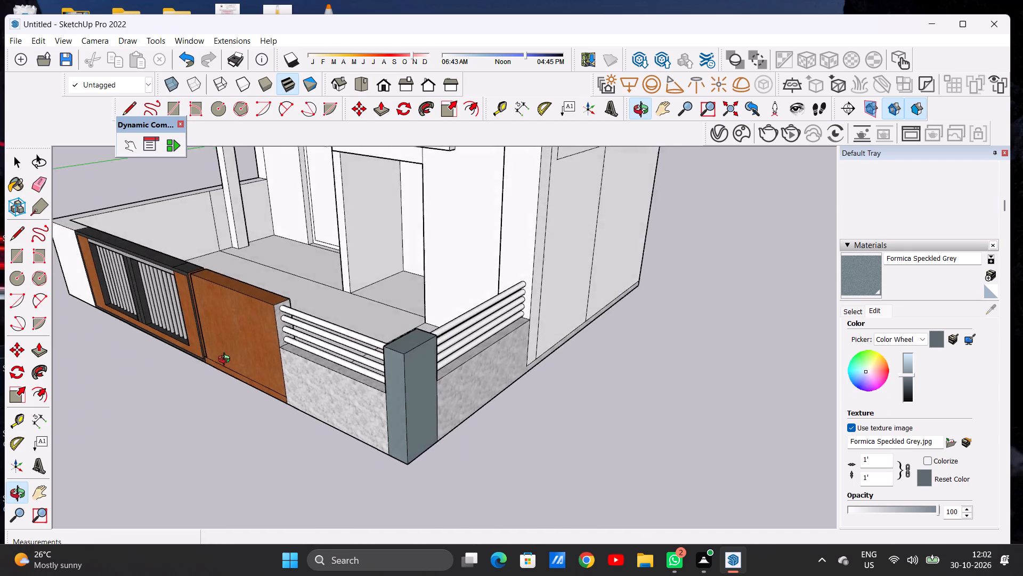
middle_drag(226, 361, 217, 363)
middle_drag(313, 367, 359, 358)
middle_drag(411, 347, 687, 292)
scroll(570, 299, up, 6)
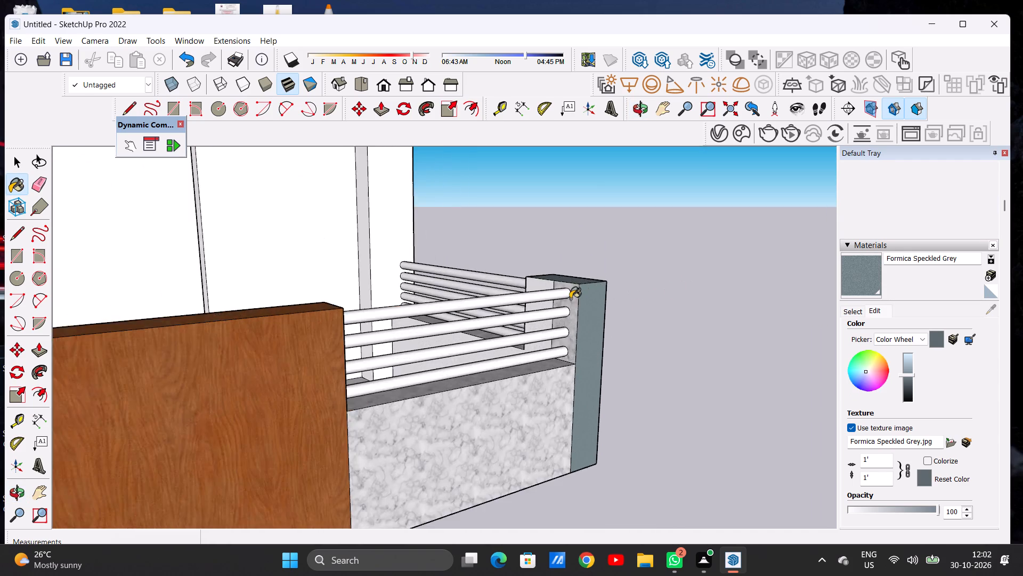
scroll(570, 299, up, 14)
click(580, 271)
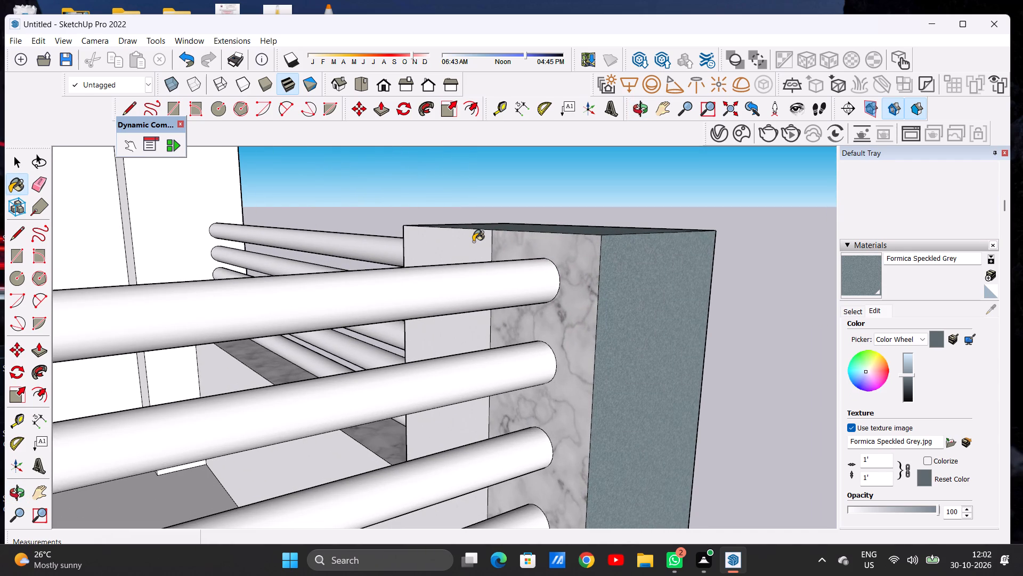
click(473, 242)
key(space)
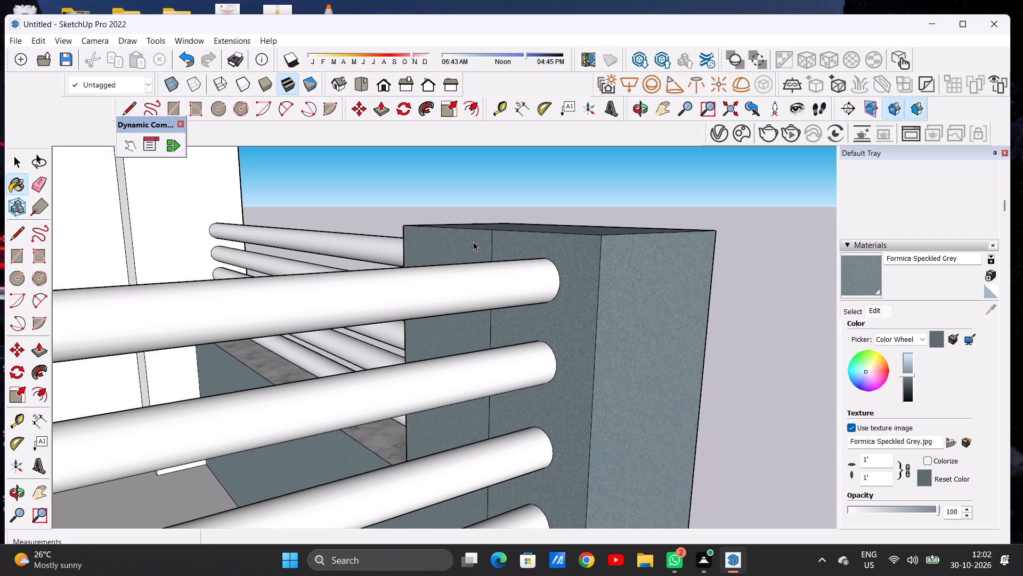
Examine the painted corner pillar, railings and marble boundary wall from the front, side and inside.
scroll(387, 324, down, 5)
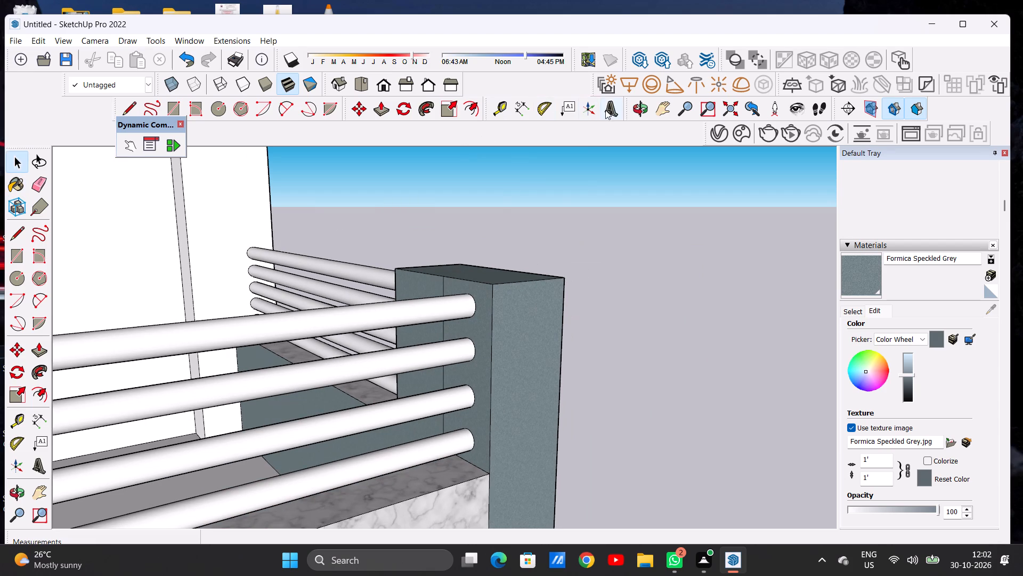
click(636, 109)
drag(606, 253, 426, 271)
scroll(574, 288, down, 6)
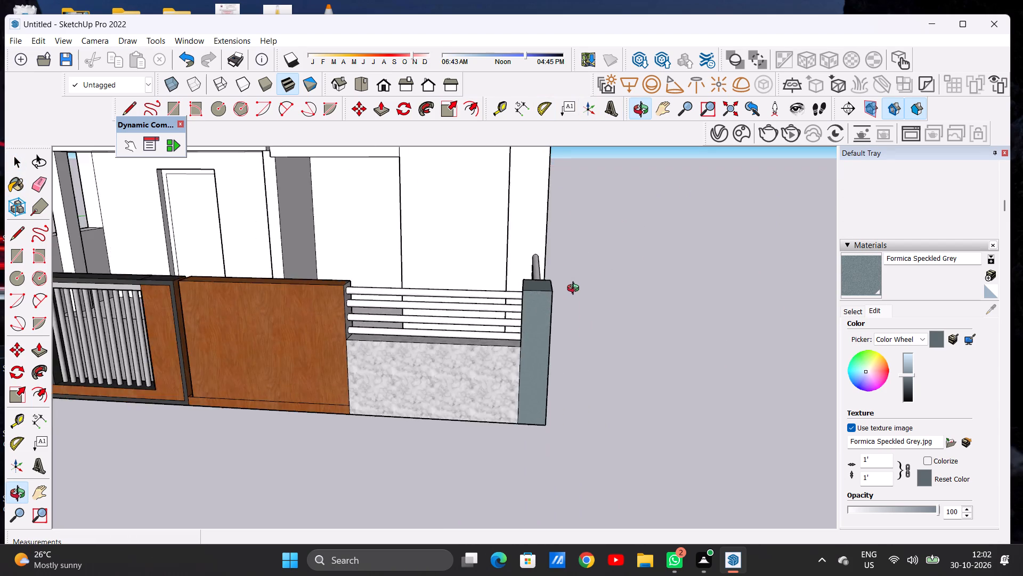
scroll(575, 290, down, 7)
drag(597, 295, 366, 297)
drag(527, 307, 270, 349)
scroll(325, 322, up, 14)
drag(266, 326, 492, 310)
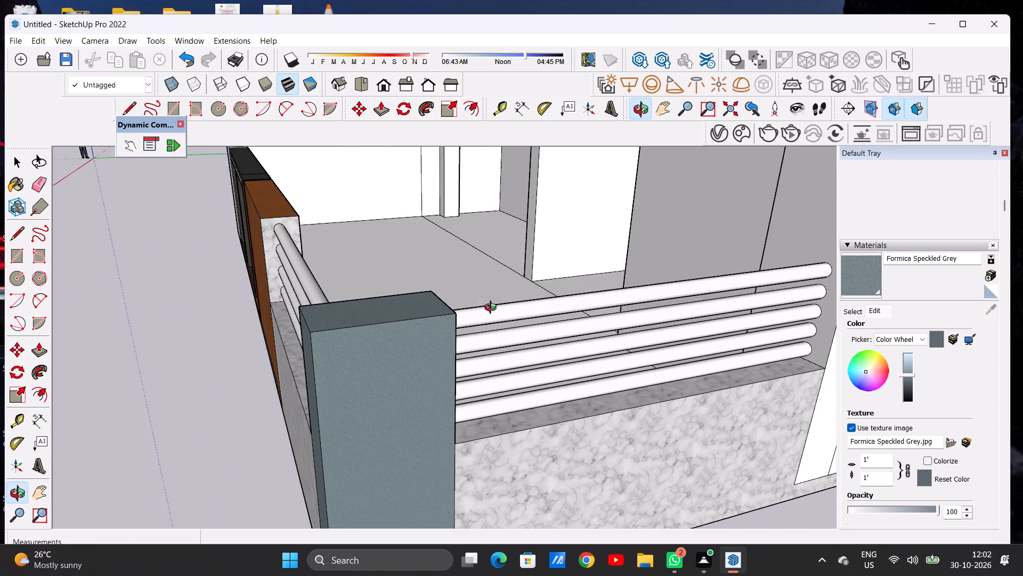
scroll(486, 306, down, 5)
drag(322, 340, 522, 316)
scroll(375, 333, down, 11)
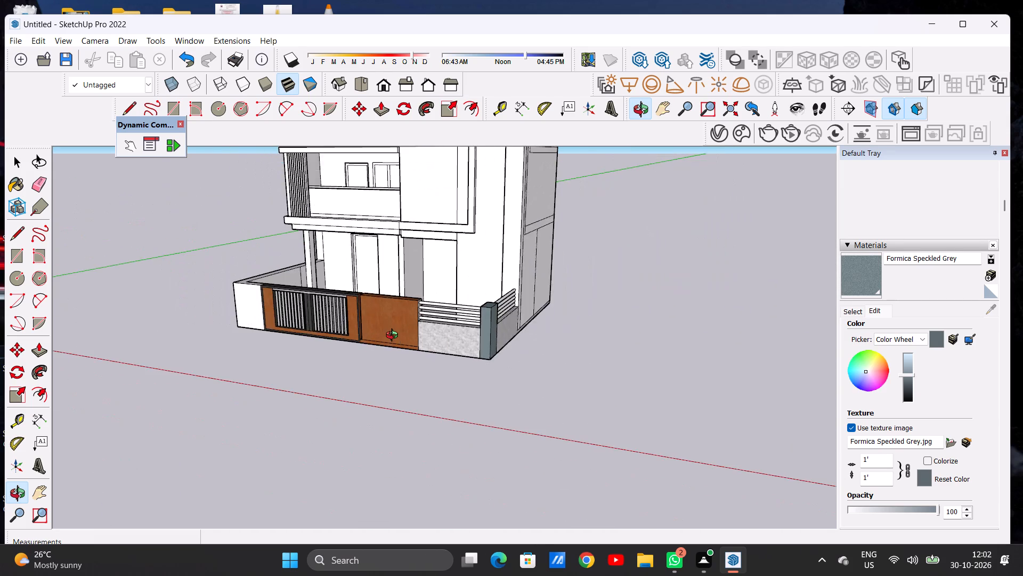
drag(394, 337, 497, 324)
scroll(504, 306, up, 15)
scroll(504, 306, down, 1)
scroll(504, 306, up, 4)
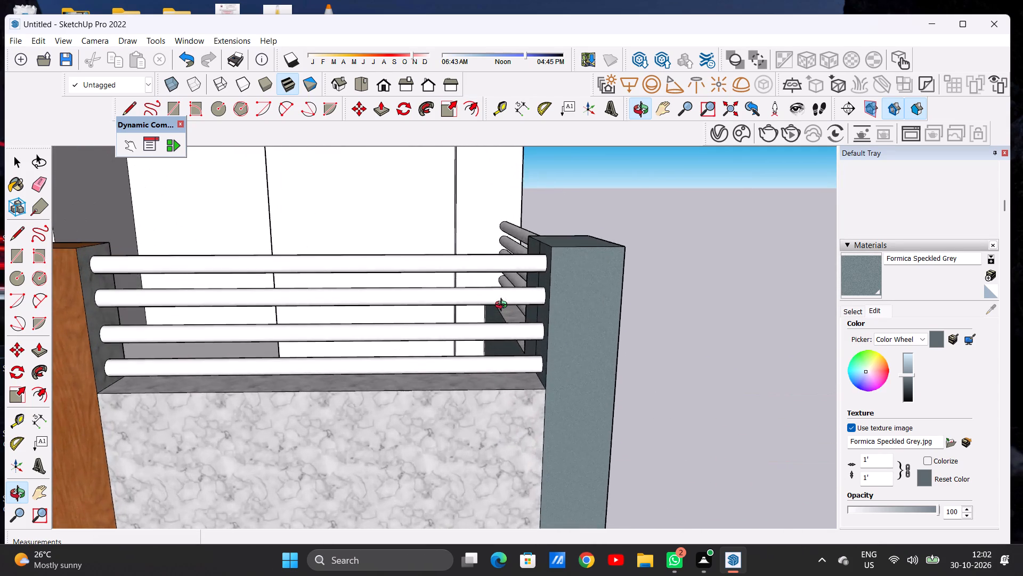
scroll(504, 306, down, 17)
scroll(451, 326, down, 10)
scroll(449, 320, up, 7)
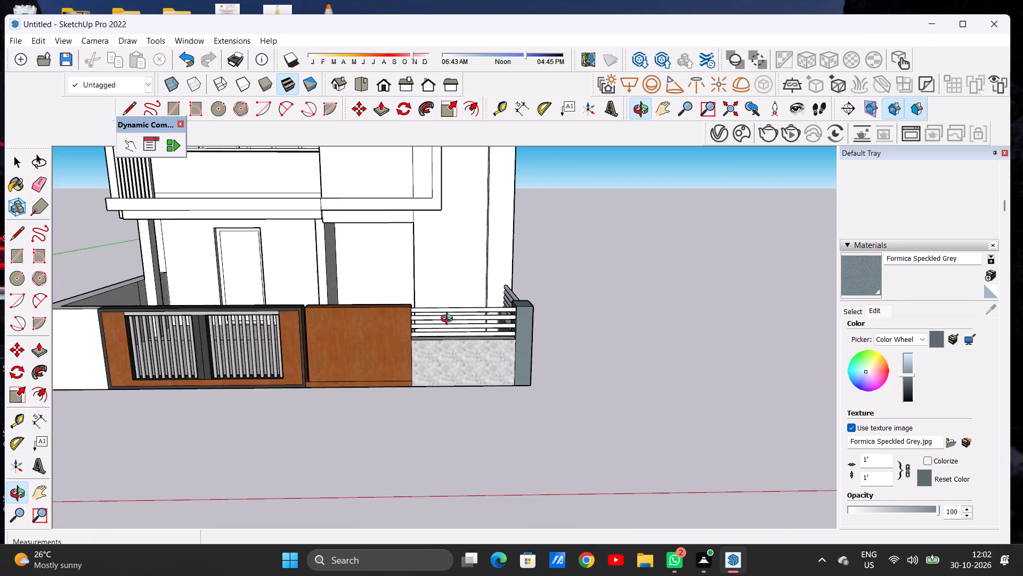
scroll(449, 320, up, 15)
drag(415, 327, 397, 334)
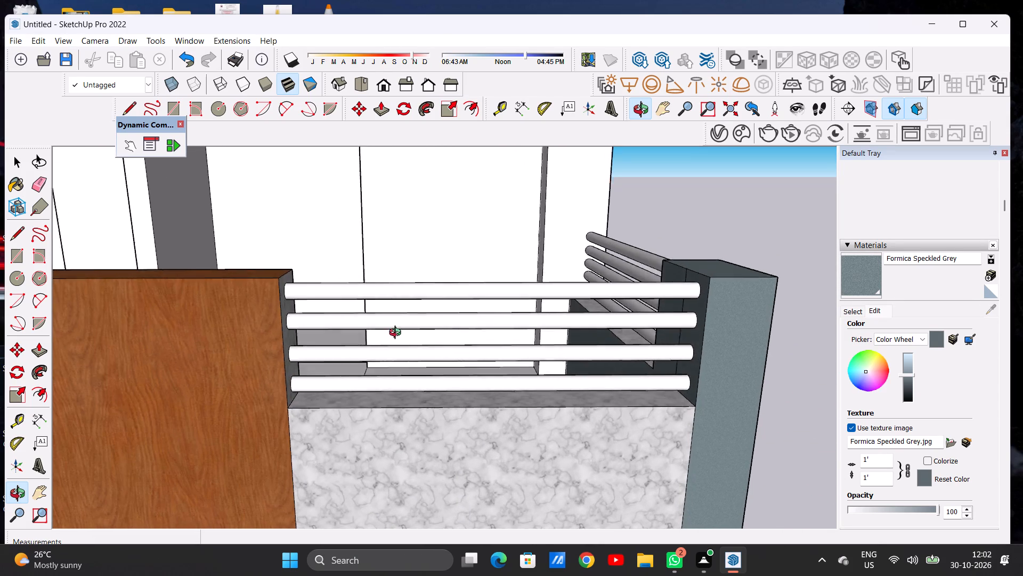
drag(397, 334, 444, 357)
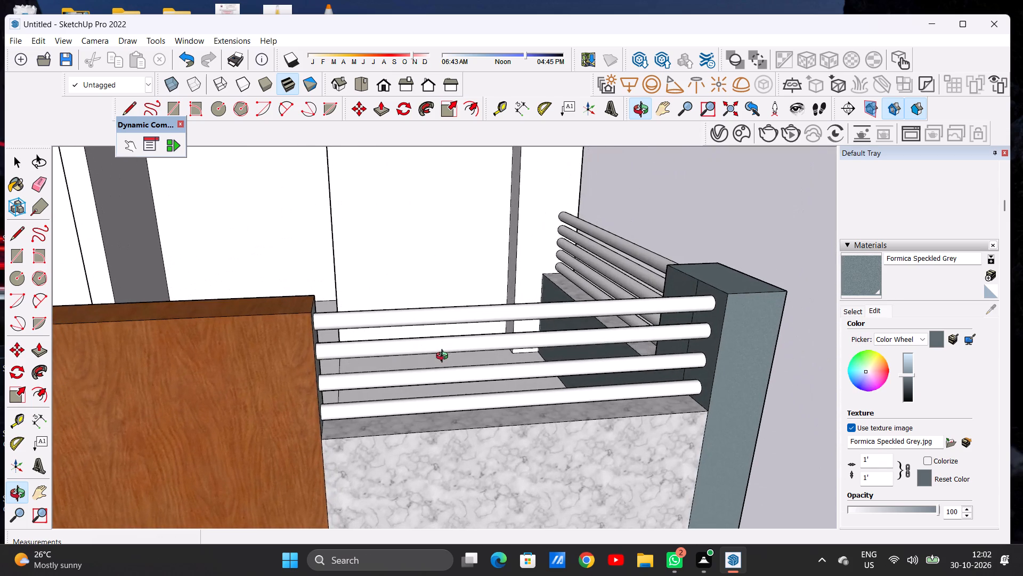
drag(444, 357, 444, 350)
scroll(435, 348, down, 2)
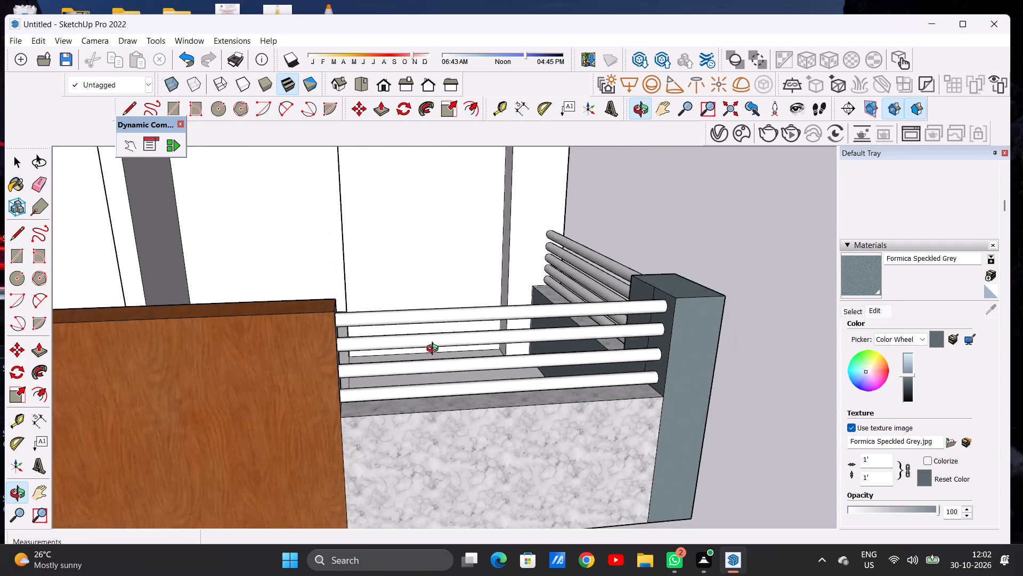
scroll(435, 350, down, 9)
scroll(412, 356, up, 11)
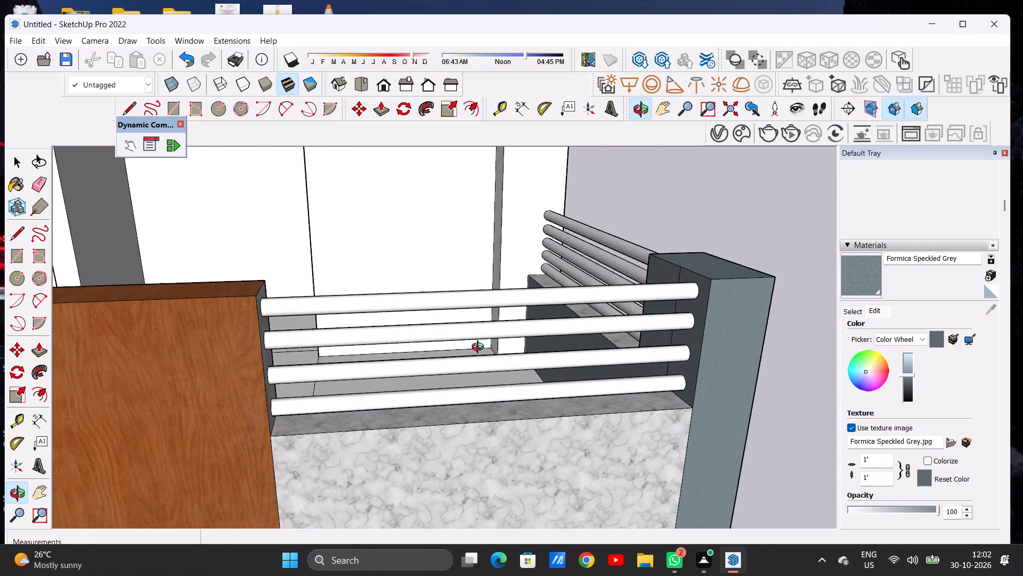
drag(469, 346, 253, 403)
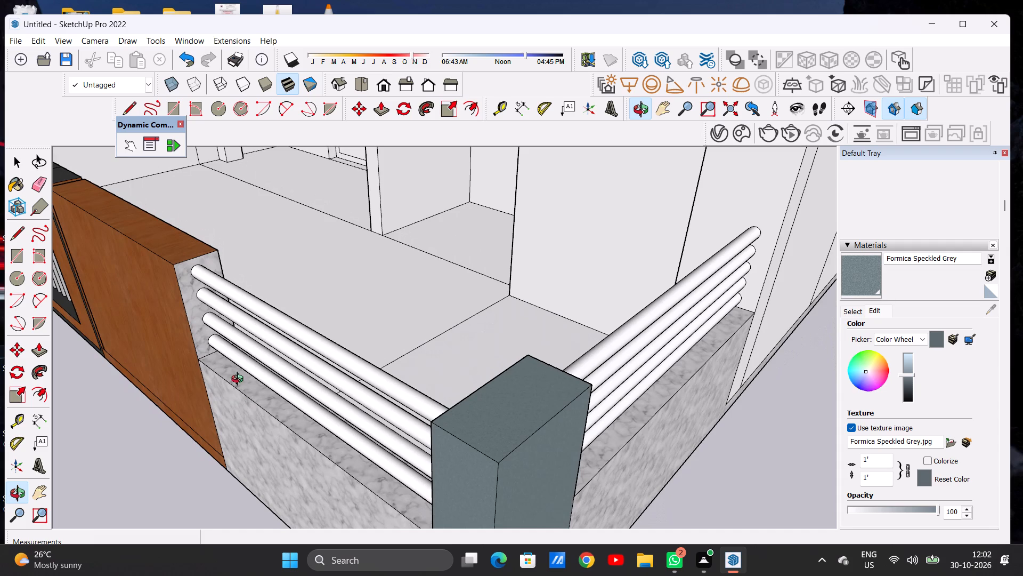
scroll(249, 370, down, 5)
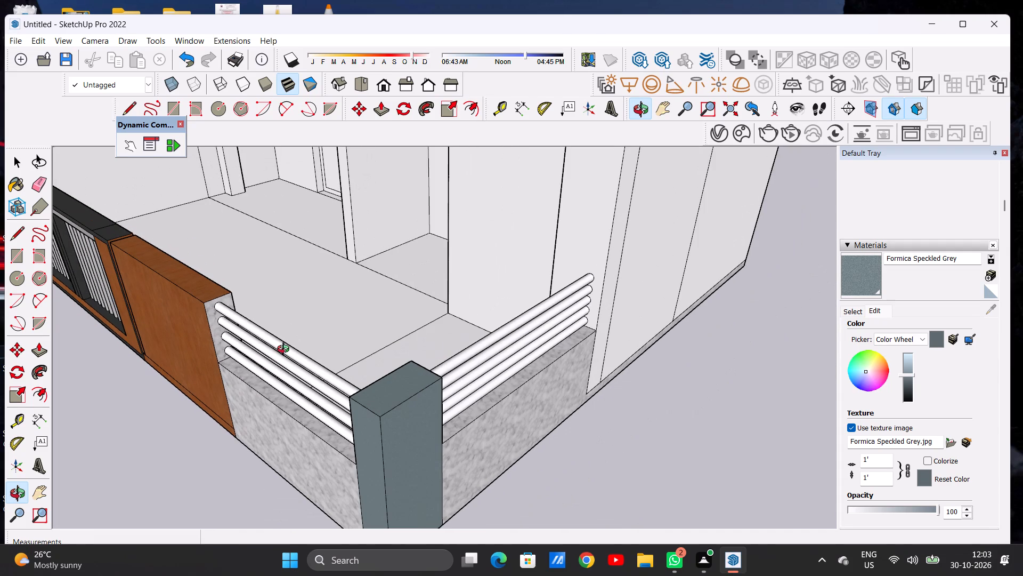
drag(286, 350, 485, 343)
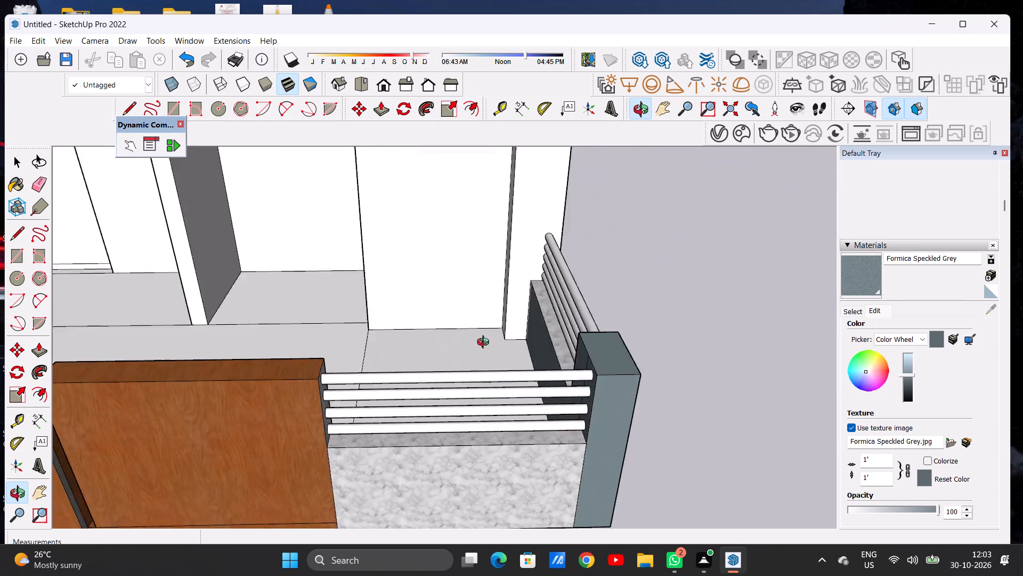
drag(485, 343, 664, 312)
scroll(684, 287, up, 17)
scroll(668, 263, down, 2)
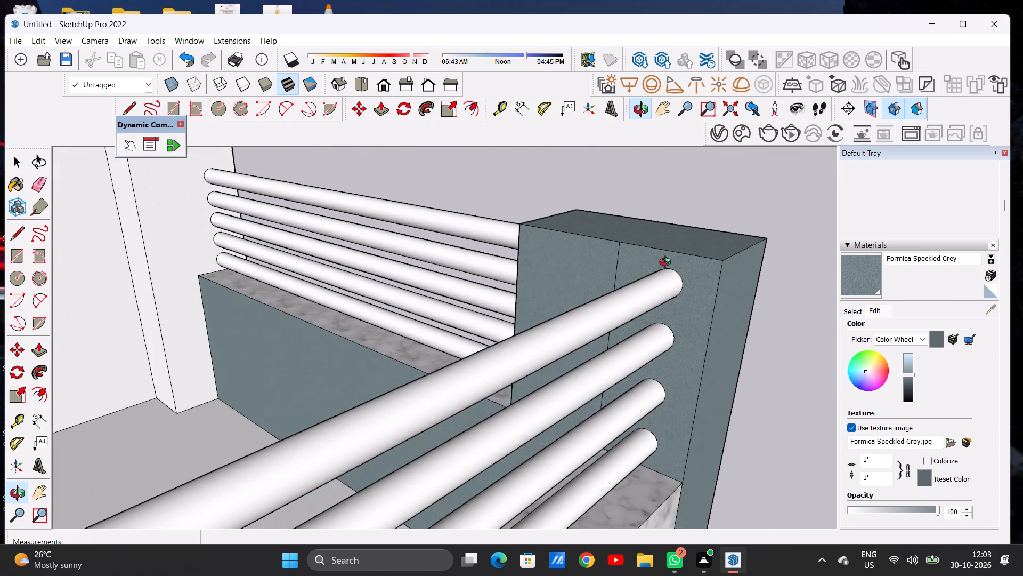
scroll(668, 263, down, 9)
scroll(621, 261, down, 13)
Examine the gate, cherry wood panel and front boundary as a whole, from above and from street level.
drag(643, 279, 355, 265)
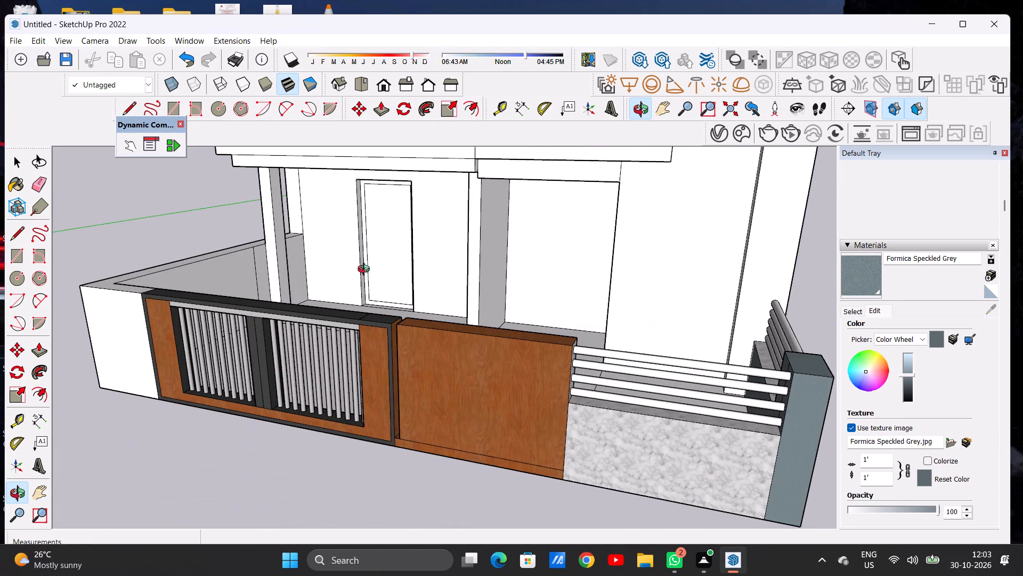
drag(532, 286, 351, 356)
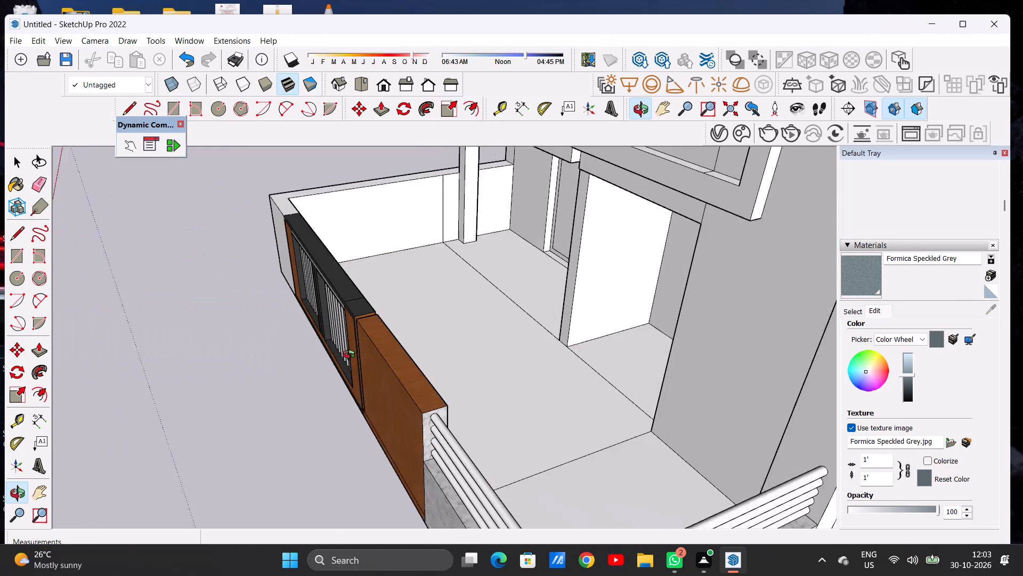
drag(351, 356, 361, 363)
scroll(447, 472, up, 14)
scroll(454, 334, down, 12)
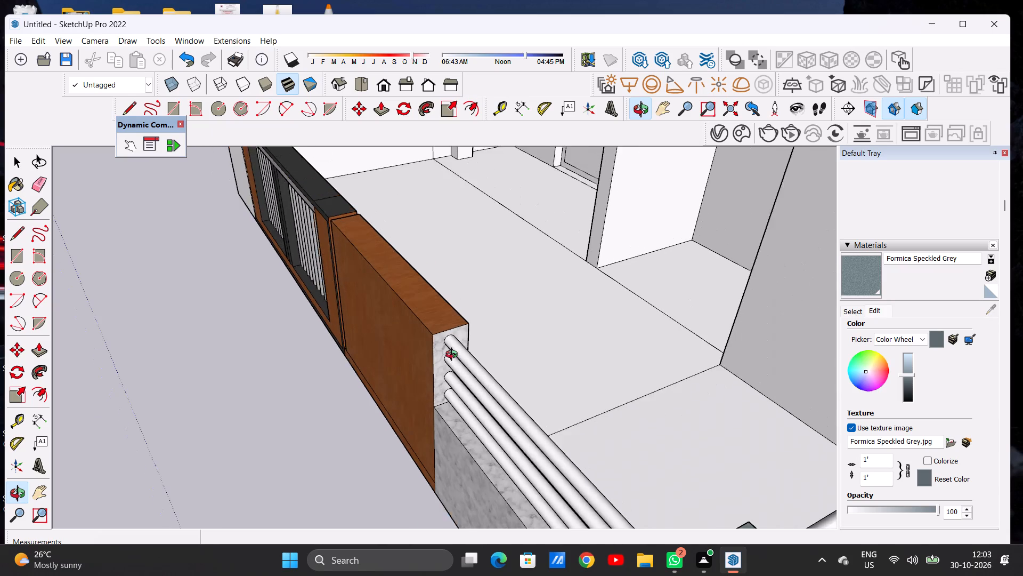
scroll(454, 356, down, 14)
drag(396, 351, 640, 299)
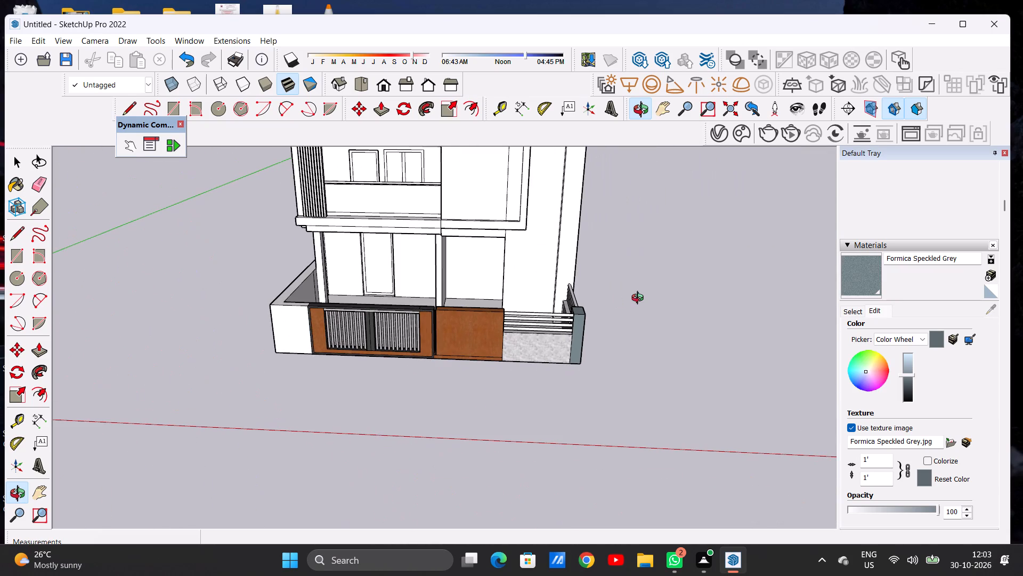
scroll(582, 310, up, 20)
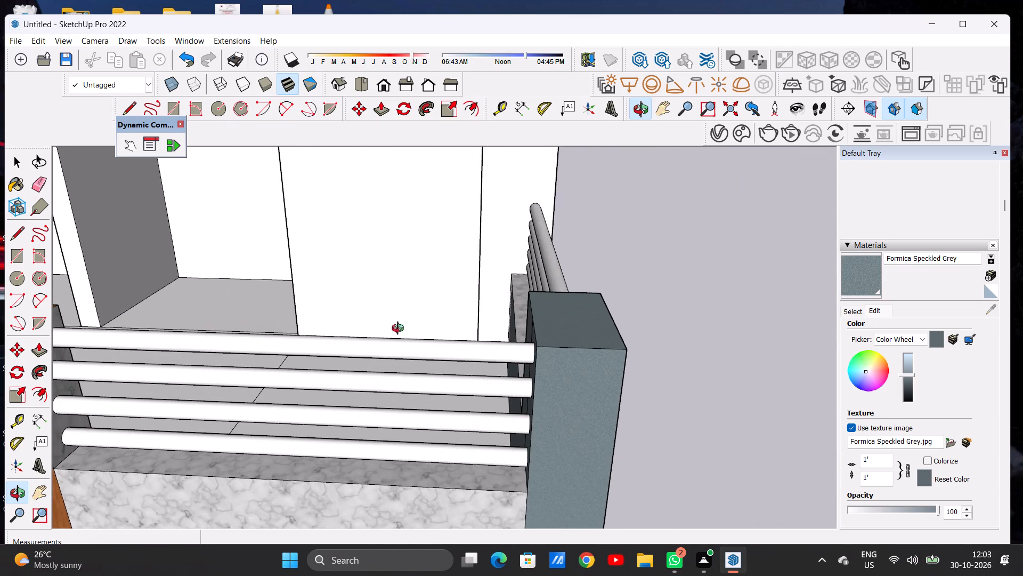
drag(400, 339, 440, 365)
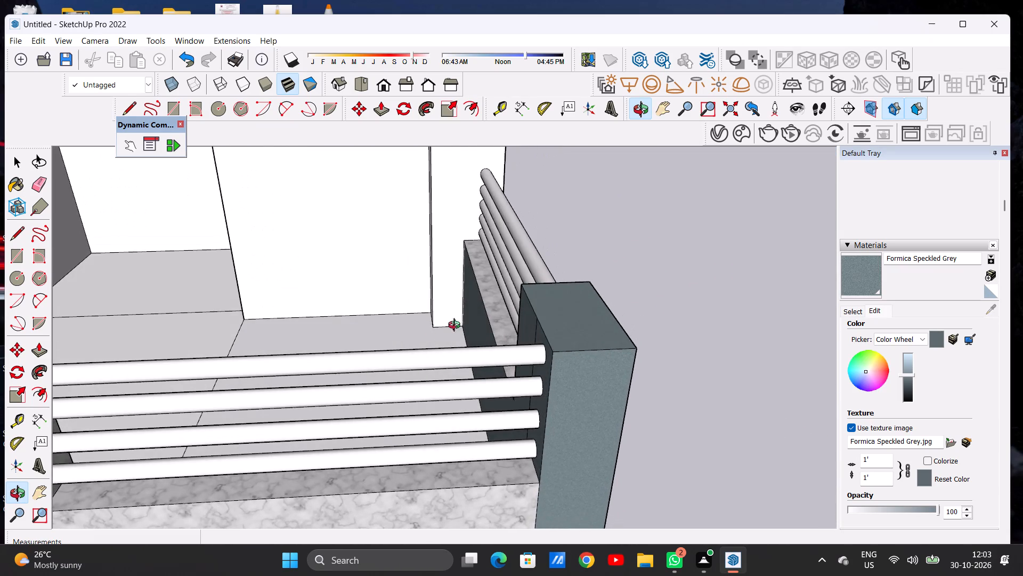
scroll(469, 332, down, 19)
scroll(378, 341, up, 7)
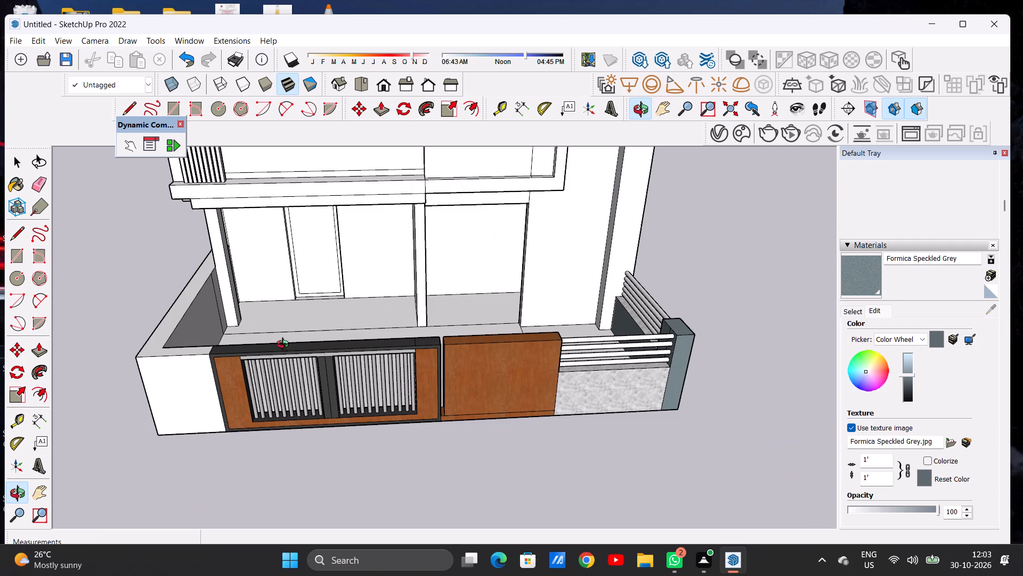
scroll(268, 344, up, 7)
drag(308, 430, 302, 274)
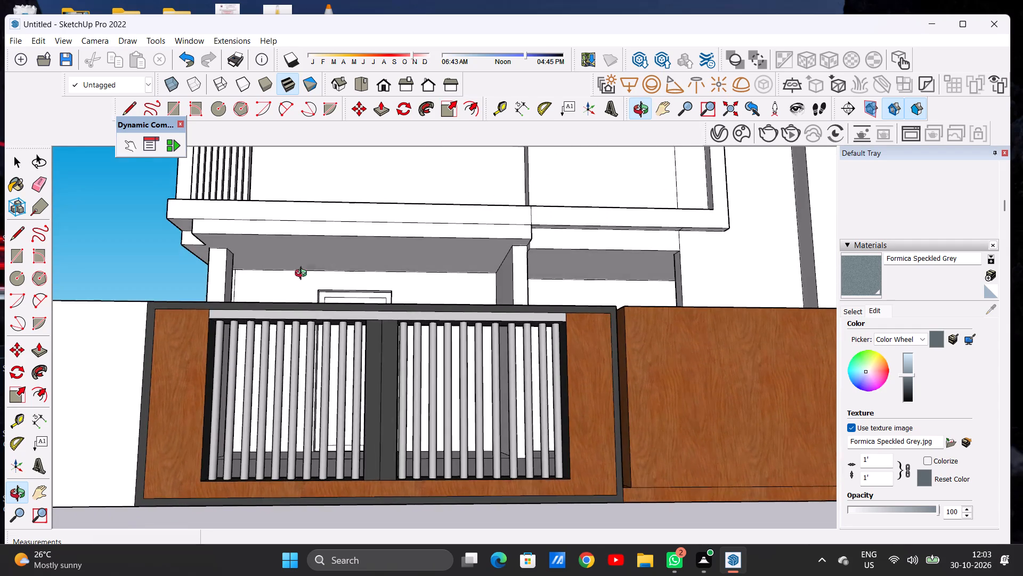
drag(318, 366, 298, 435)
scroll(370, 426, down, 10)
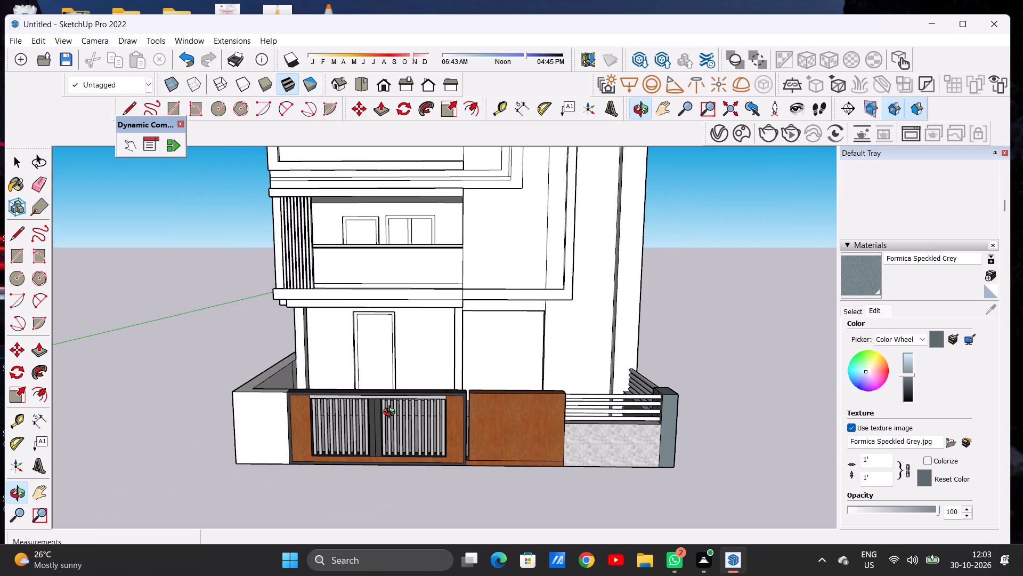
scroll(646, 431, up, 7)
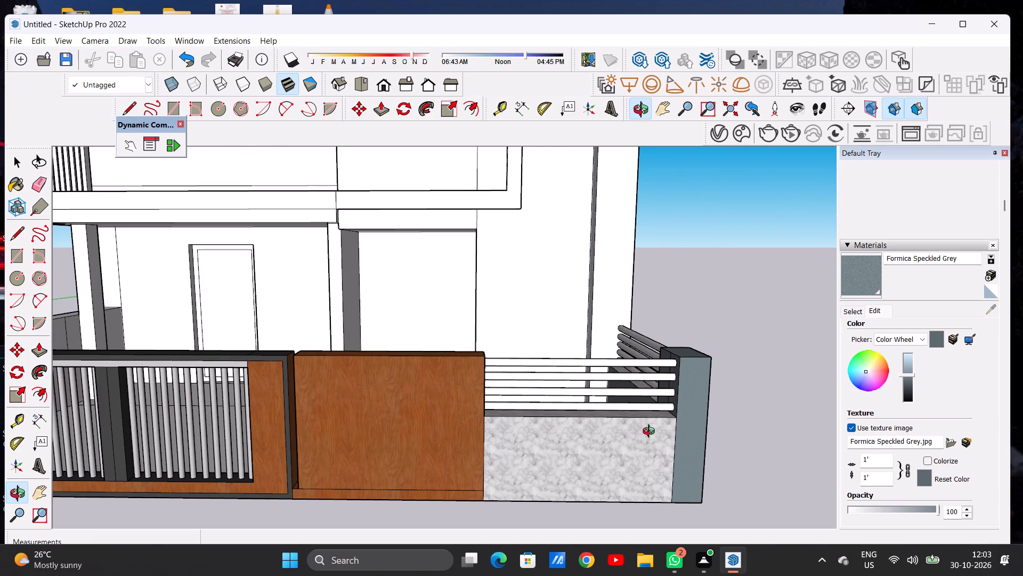
key(space)
Lighten the corner pillar's Formica Speckled Grey material further to a pale blue-grey and check it against the marble wall.
scroll(461, 436, down, 7)
scroll(665, 404, up, 11)
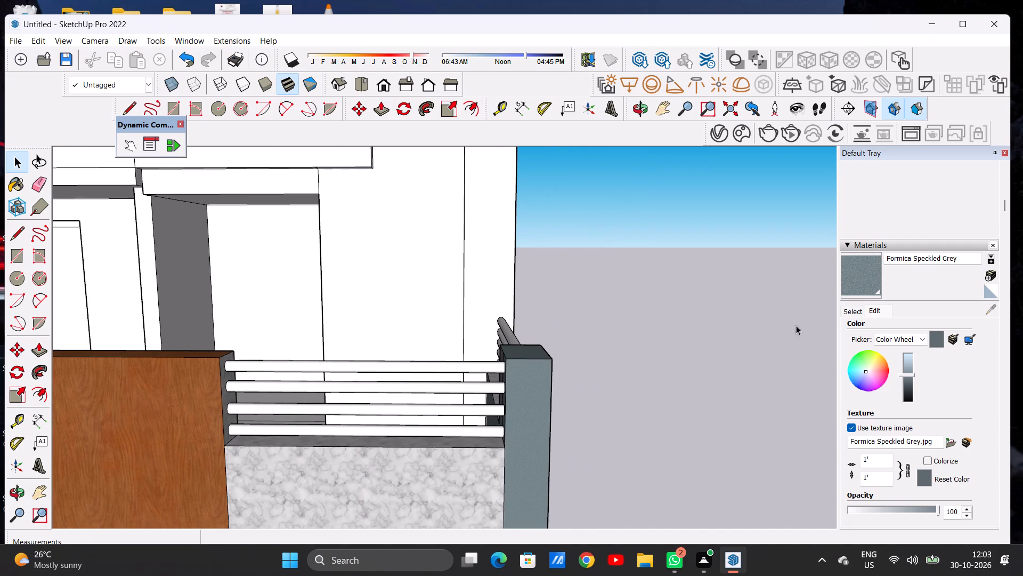
click(909, 368)
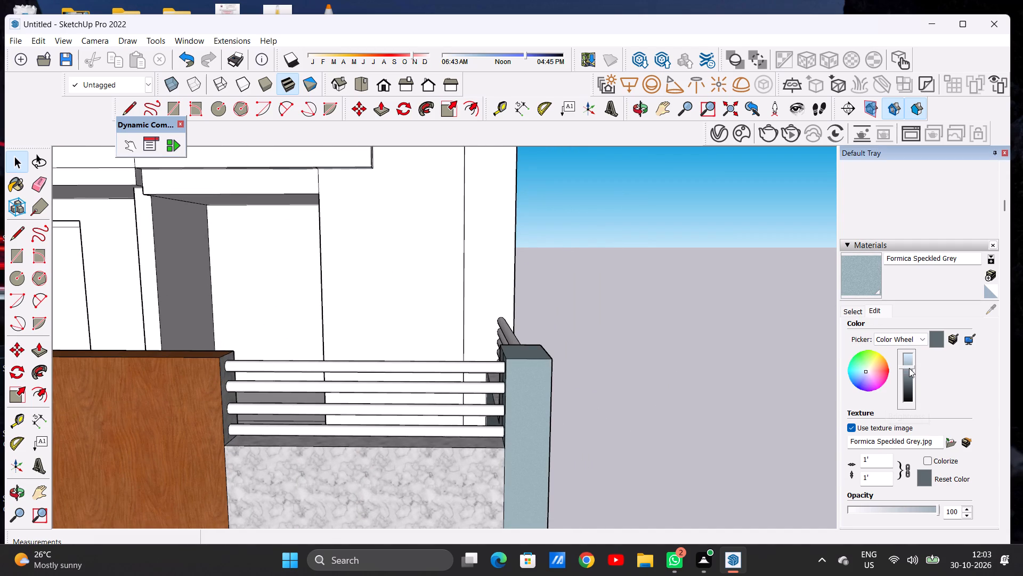
scroll(529, 402, down, 17)
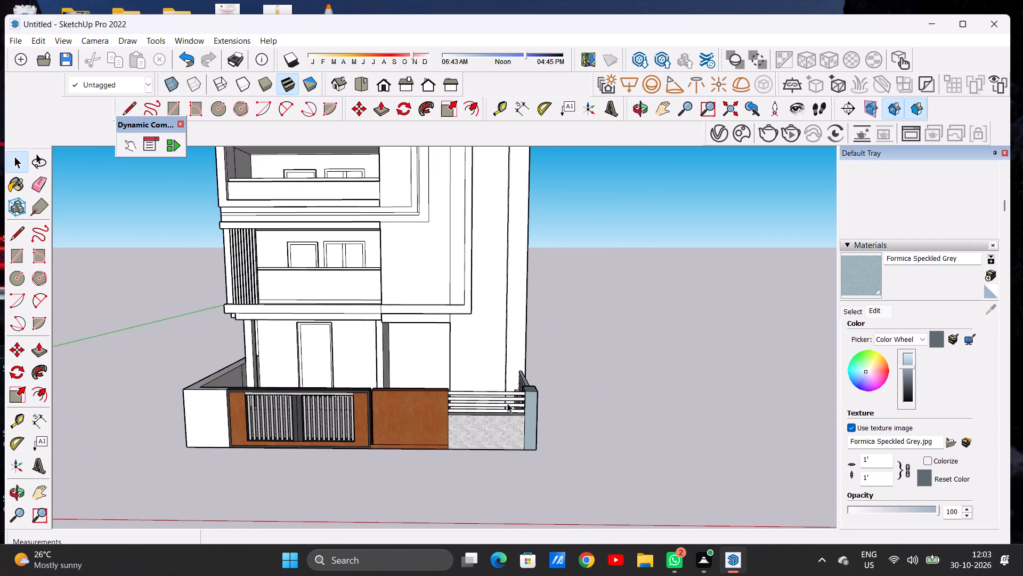
scroll(544, 433, up, 15)
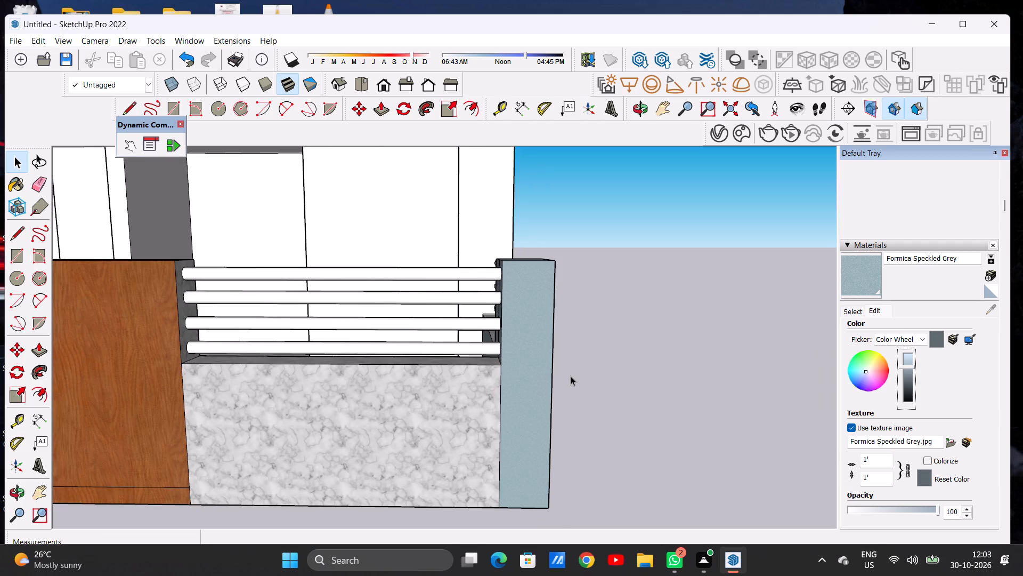
Examine the lightened corner pillar, railings and marble wall from both sides and with the whole front boundary.
key(o)
drag(565, 329, 481, 341)
key(space)
click(638, 318)
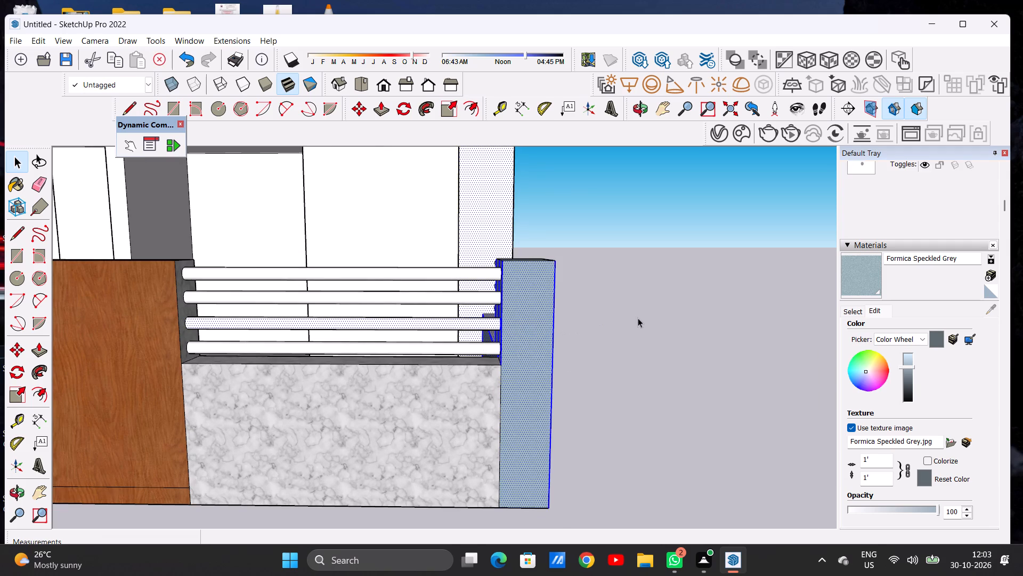
click(638, 318)
key(o)
drag(594, 334, 374, 360)
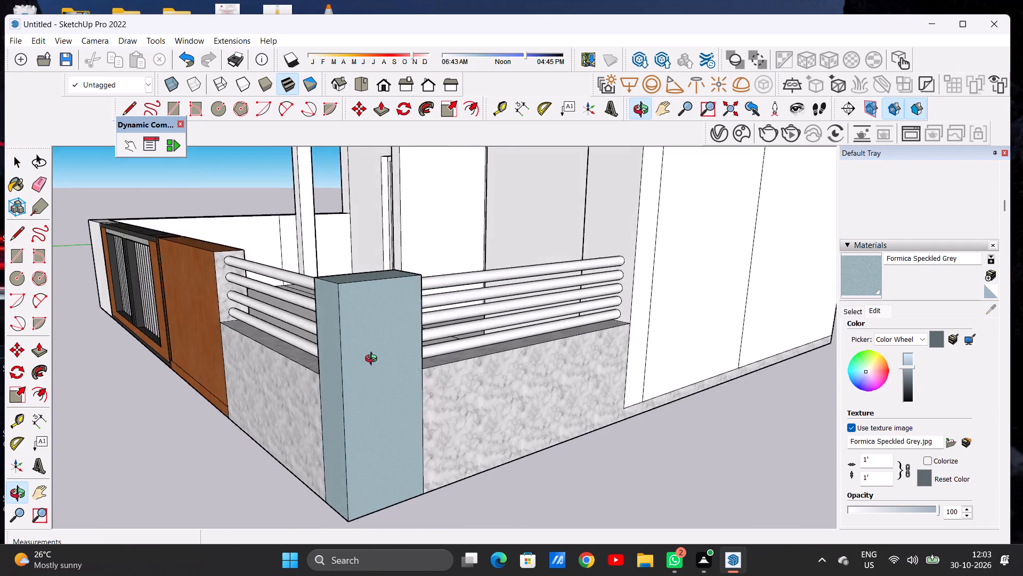
drag(374, 360, 605, 375)
drag(492, 355, 621, 342)
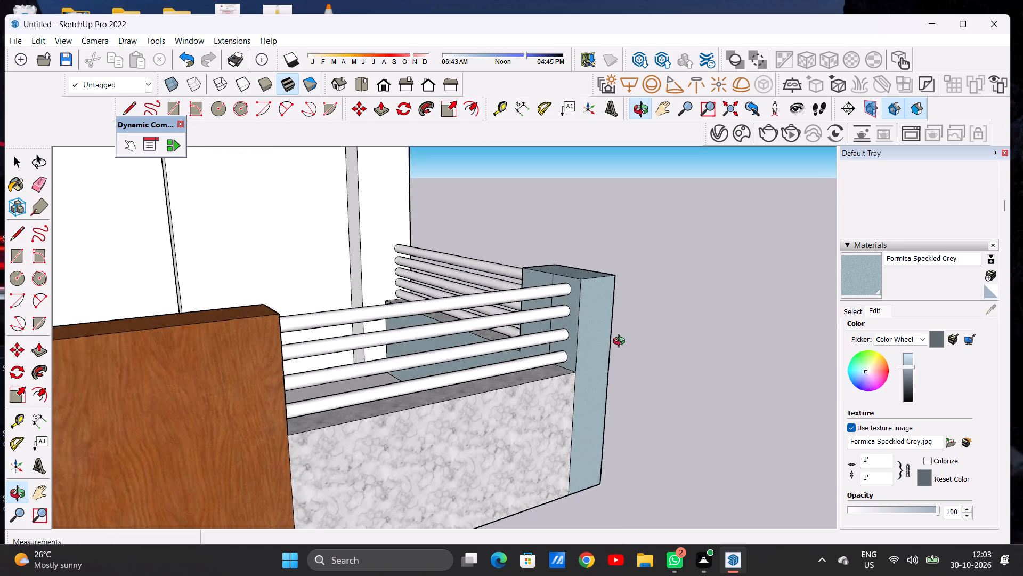
drag(621, 342, 544, 345)
scroll(563, 350, down, 11)
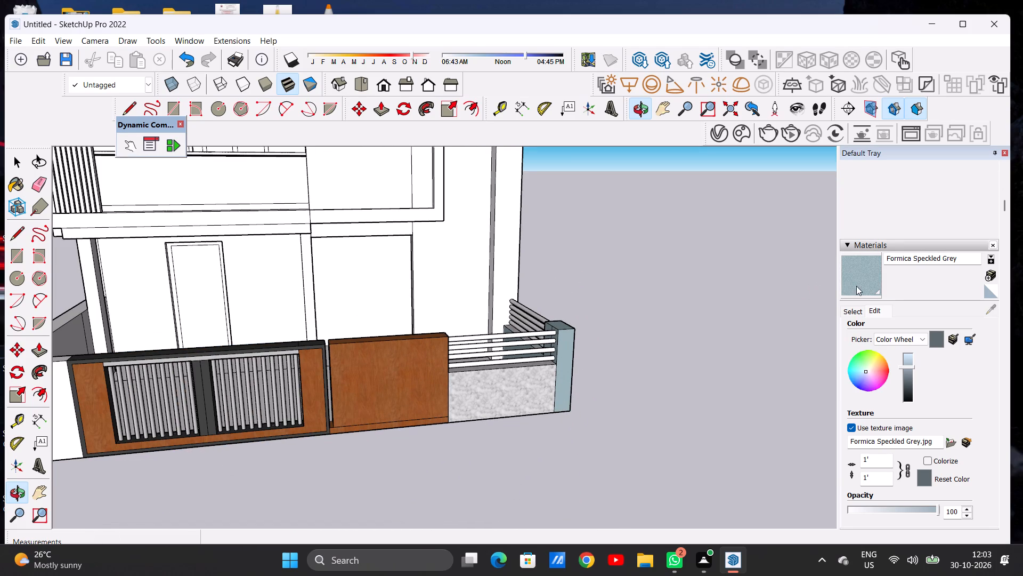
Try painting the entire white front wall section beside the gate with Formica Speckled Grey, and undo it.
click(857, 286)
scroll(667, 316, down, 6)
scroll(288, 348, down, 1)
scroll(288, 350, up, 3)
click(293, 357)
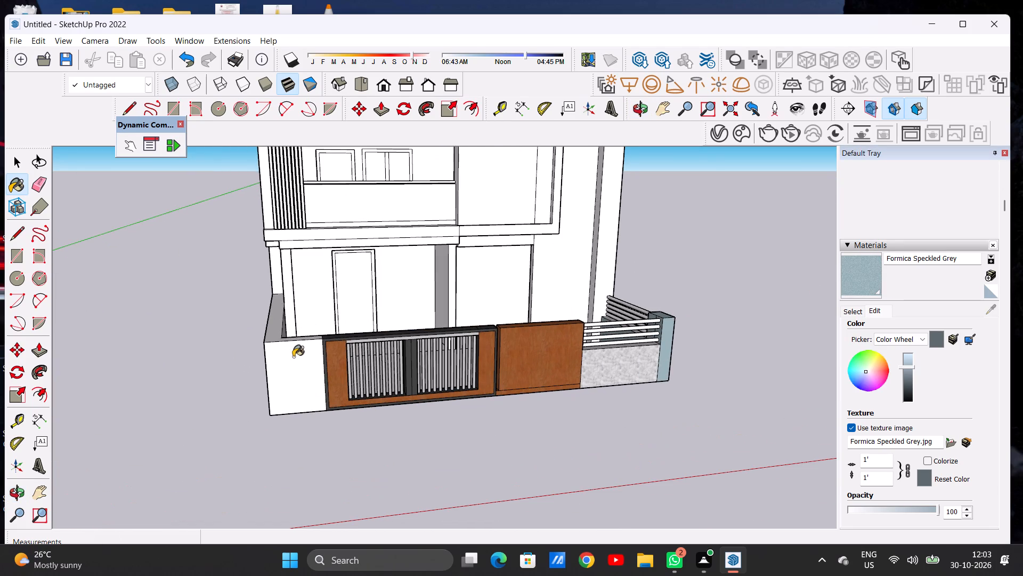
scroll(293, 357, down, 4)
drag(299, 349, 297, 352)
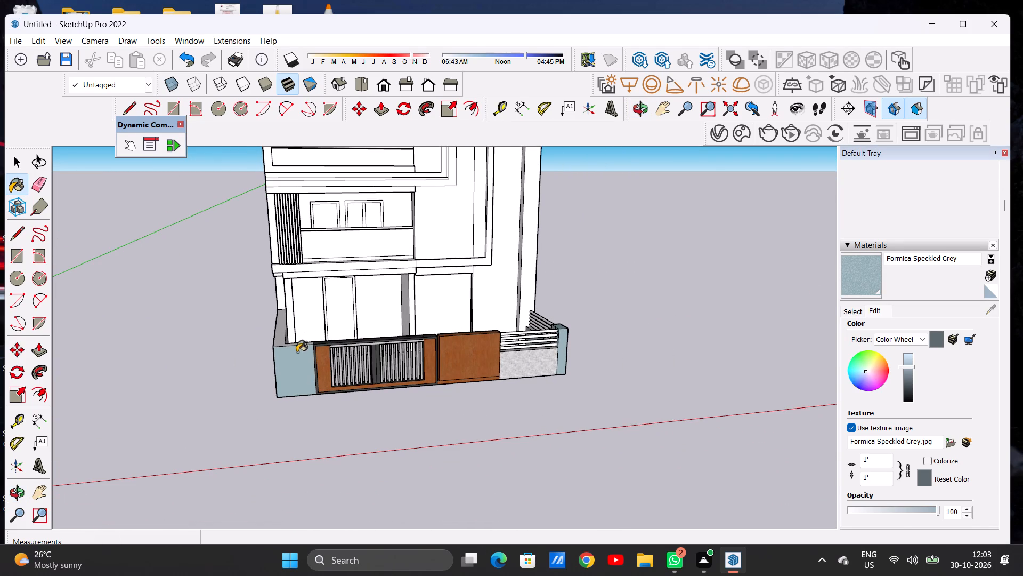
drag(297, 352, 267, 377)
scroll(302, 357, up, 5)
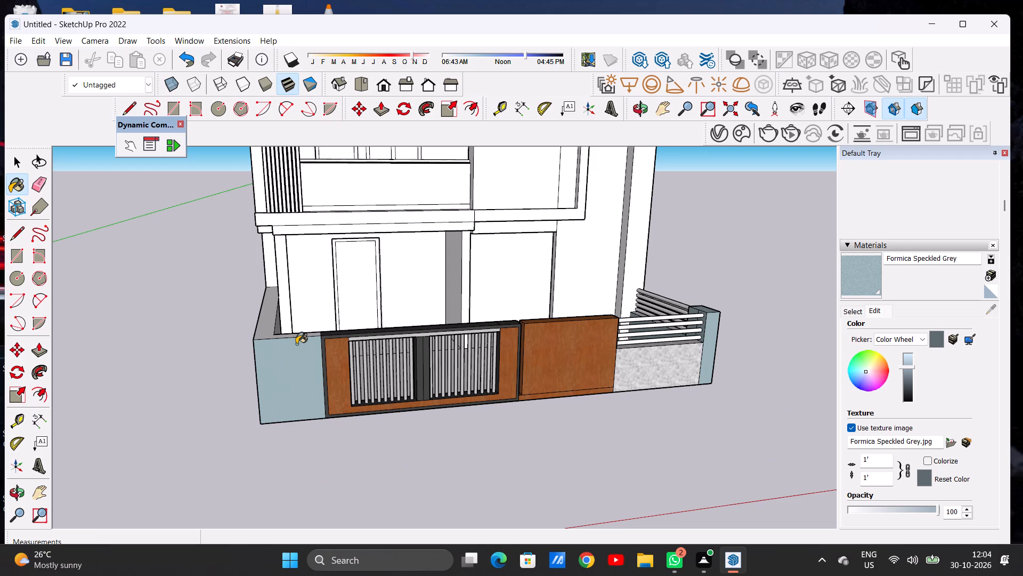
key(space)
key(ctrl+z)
Draw two closely spaced parallel lines about 7' 6" long across the white front wall section, just below its top edge.
key(l)
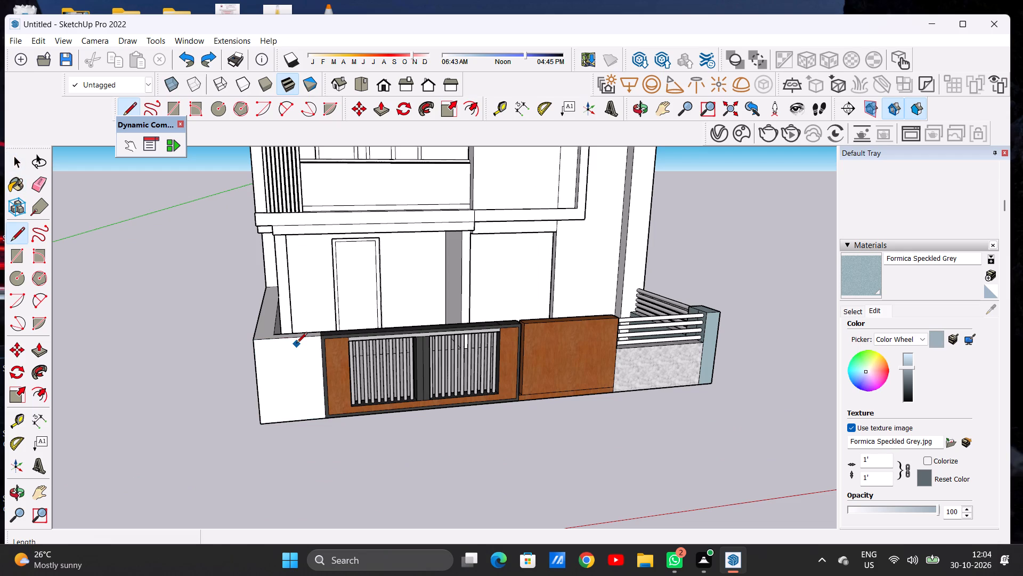
scroll(316, 355, up, 12)
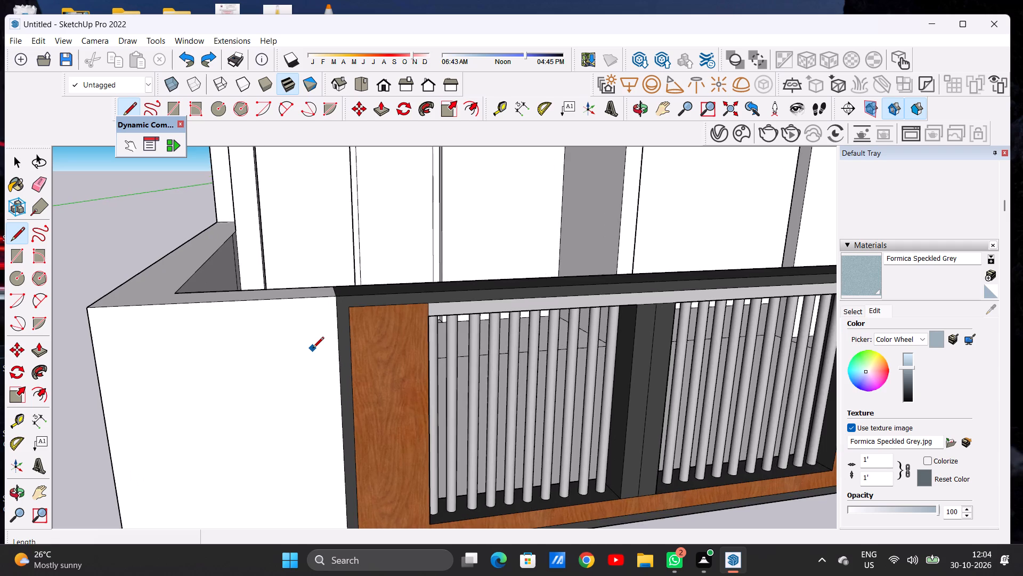
scroll(315, 334, up, 4)
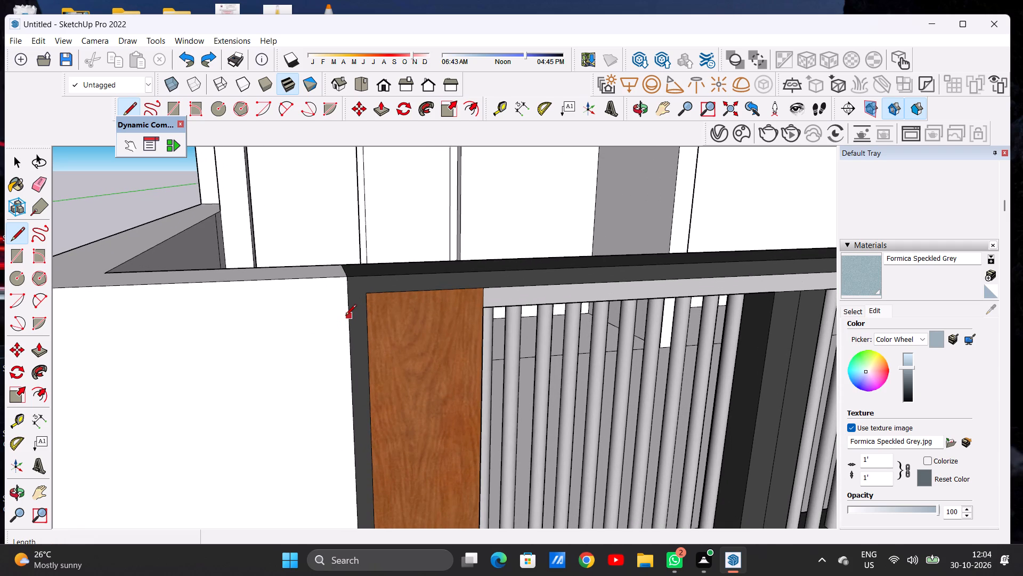
click(346, 320)
scroll(352, 316, down, 12)
scroll(247, 325, up, 5)
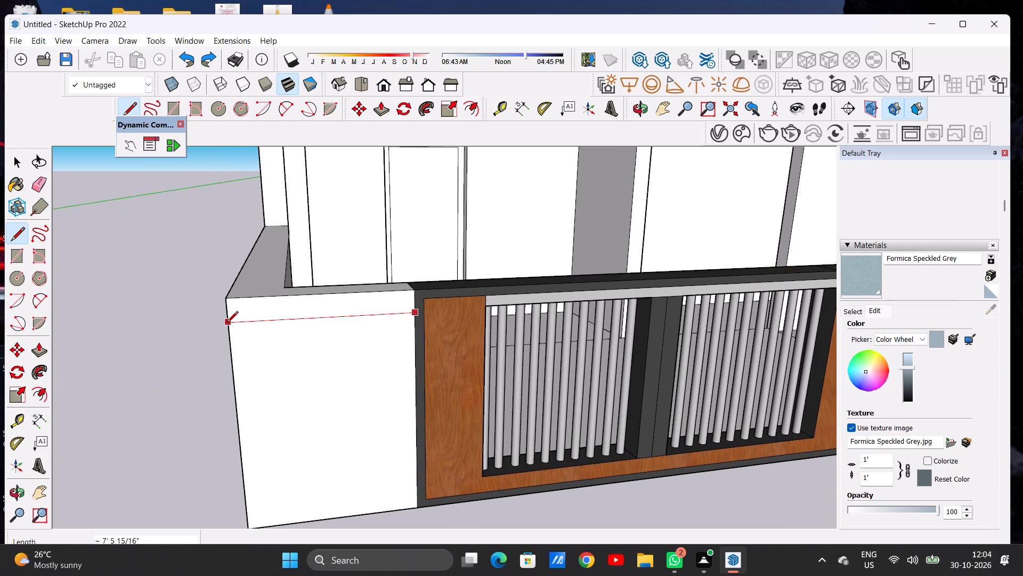
click(227, 323)
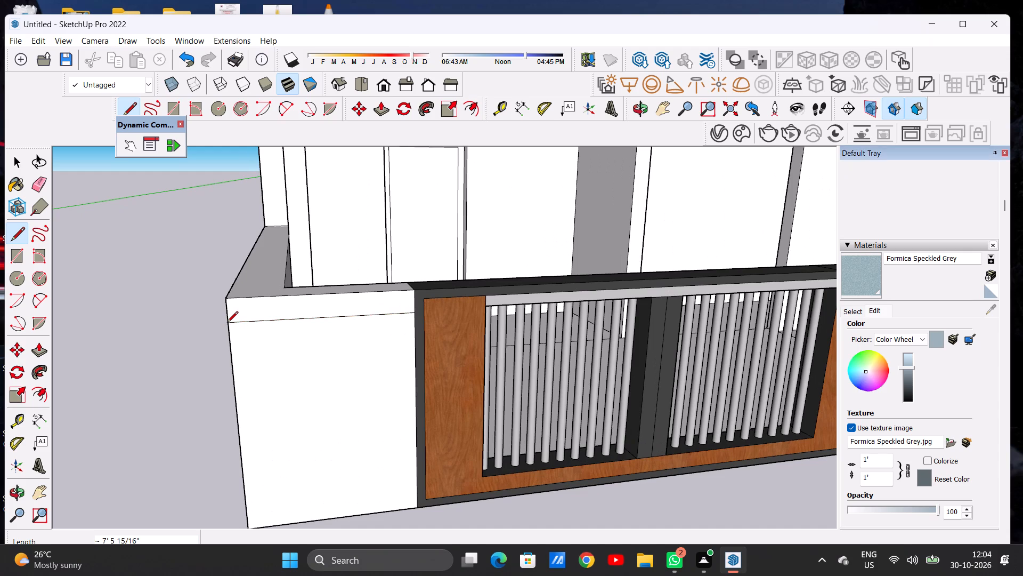
scroll(231, 335, up, 5)
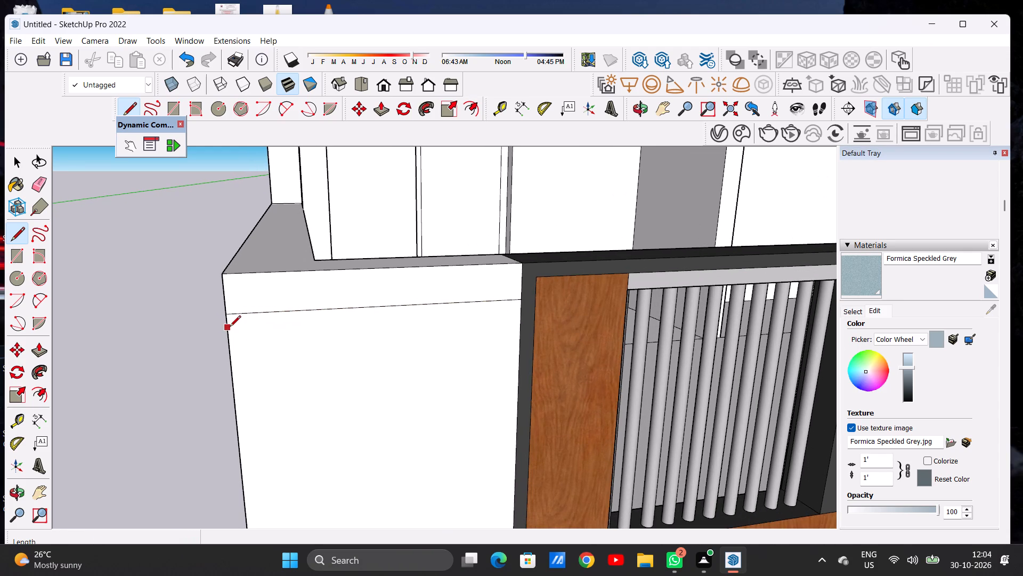
click(230, 327)
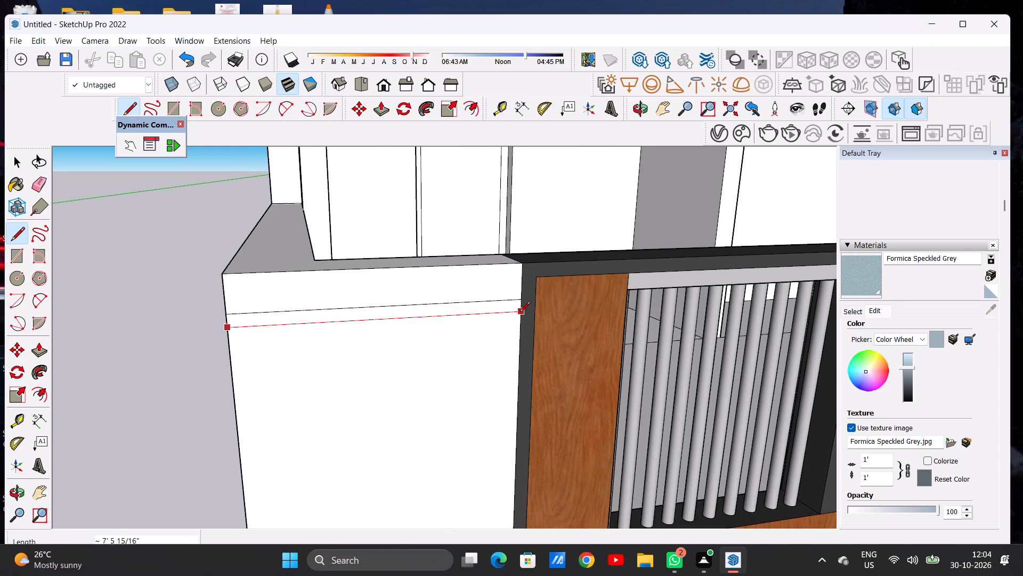
click(519, 313)
key(space)
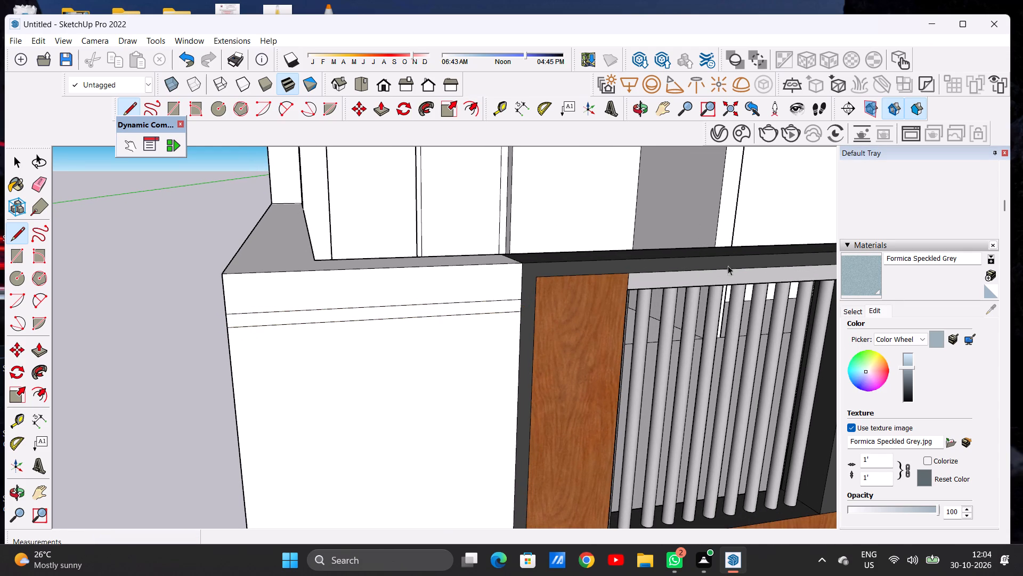
Paint the front wall section above and below the narrow band with Formica Speckled Grey, leaving the band white.
click(862, 267)
click(450, 382)
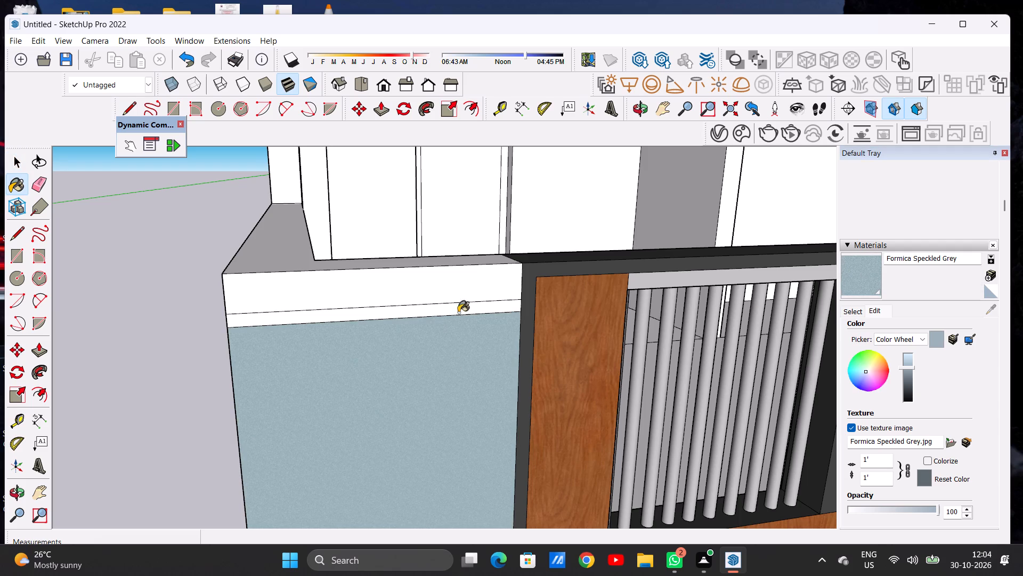
click(465, 290)
Paint the top face of the boundary wall beside the gate with Formica Speckled Grey.
scroll(281, 290, down, 7)
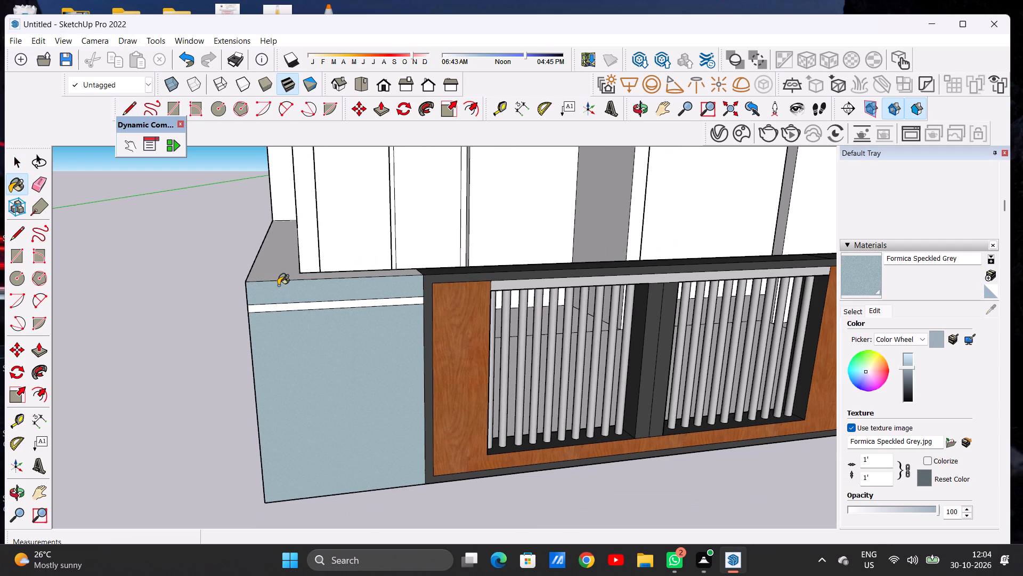
scroll(359, 294, up, 4)
middle_drag(387, 282, 307, 312)
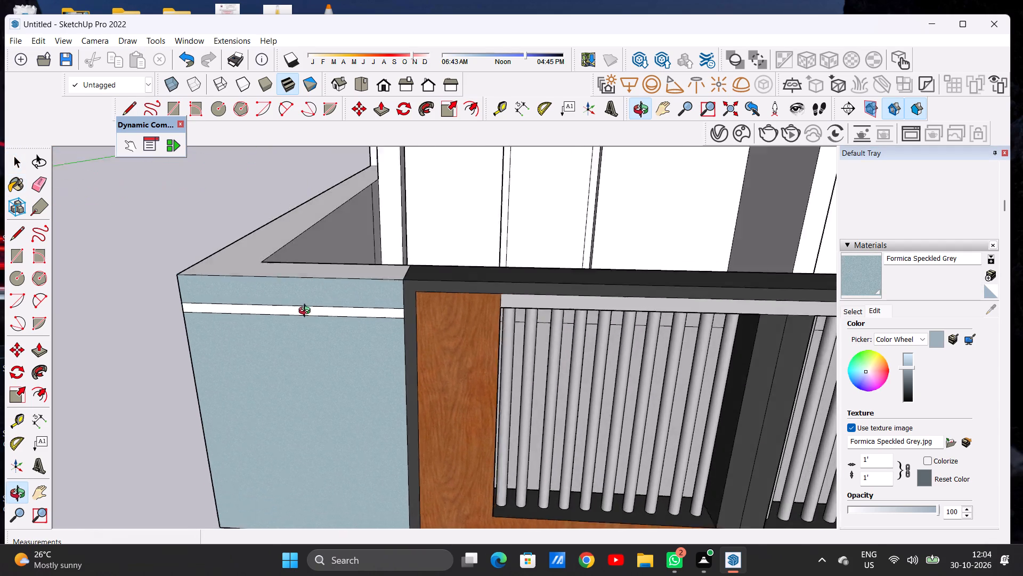
middle_drag(307, 312, 281, 364)
scroll(262, 297, up, 1)
scroll(261, 295, down, 1)
scroll(260, 294, up, 2)
scroll(259, 293, down, 1)
scroll(257, 293, up, 1)
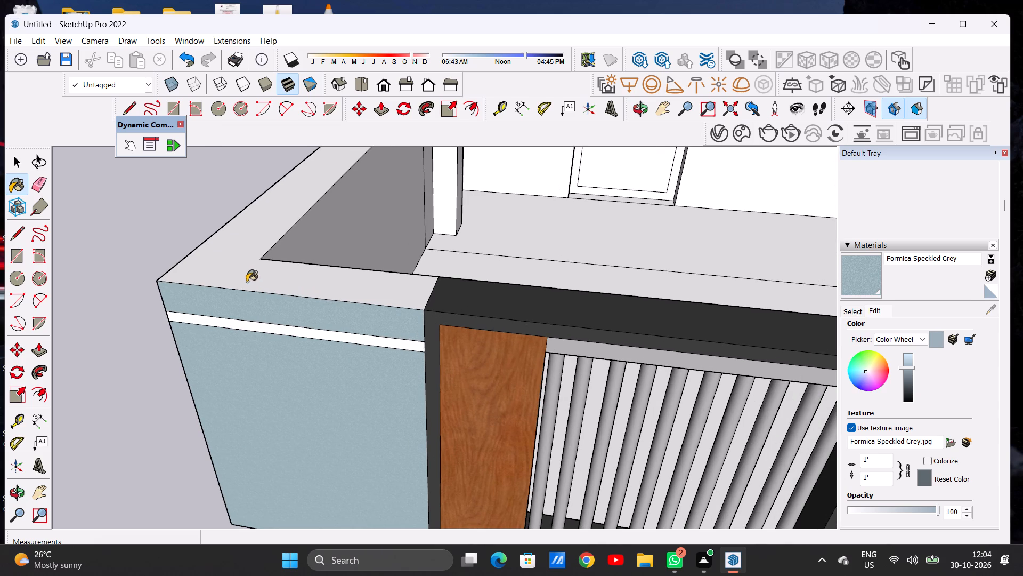
click(243, 274)
Paint the outer side face of the boundary wall on the gate side with Formica Speckled Grey.
scroll(285, 310, down, 15)
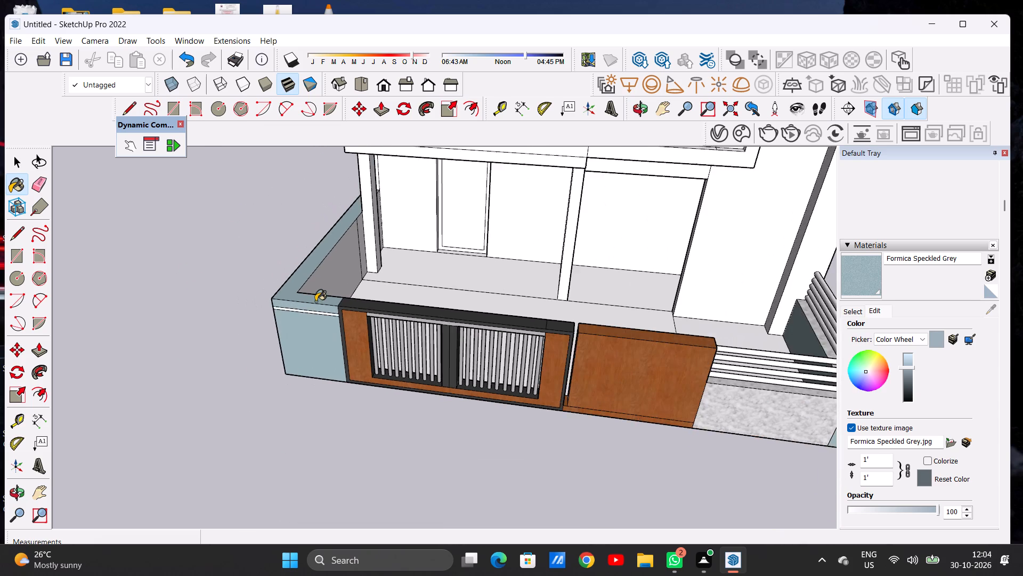
scroll(318, 300, down, 3)
middle_drag(291, 325, 299, 316)
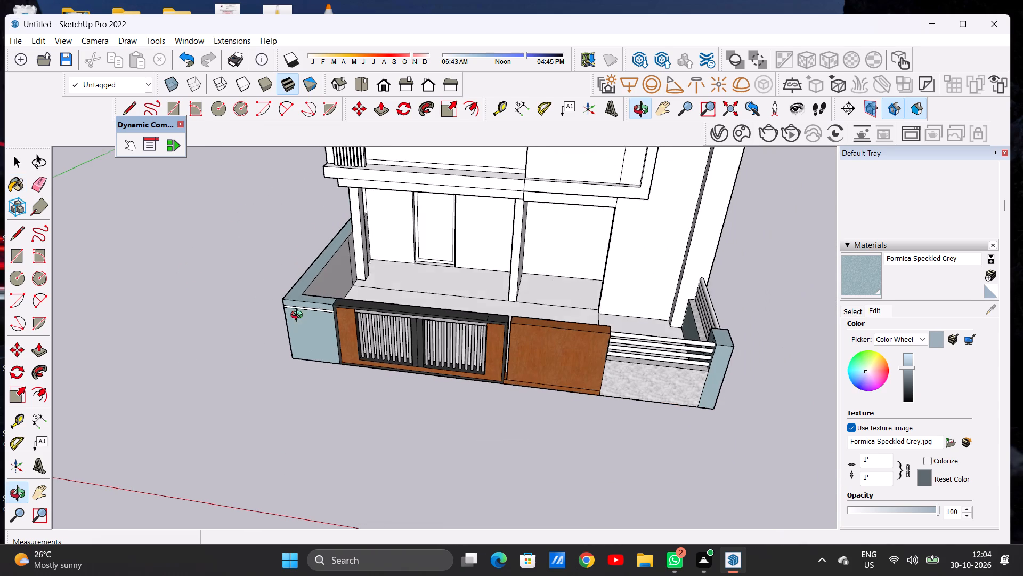
middle_drag(299, 316, 468, 242)
scroll(468, 242, down, 1)
scroll(320, 347, up, 4)
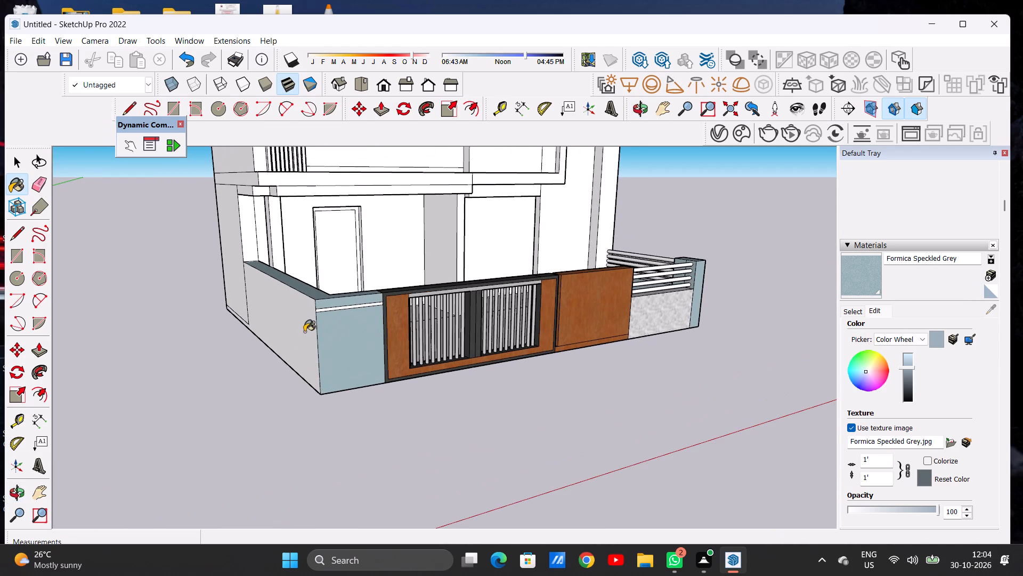
click(304, 332)
Examine the painted front boundary, corner pillar and railings from the front and from above.
scroll(266, 337, down, 7)
middle_drag(309, 343, 200, 344)
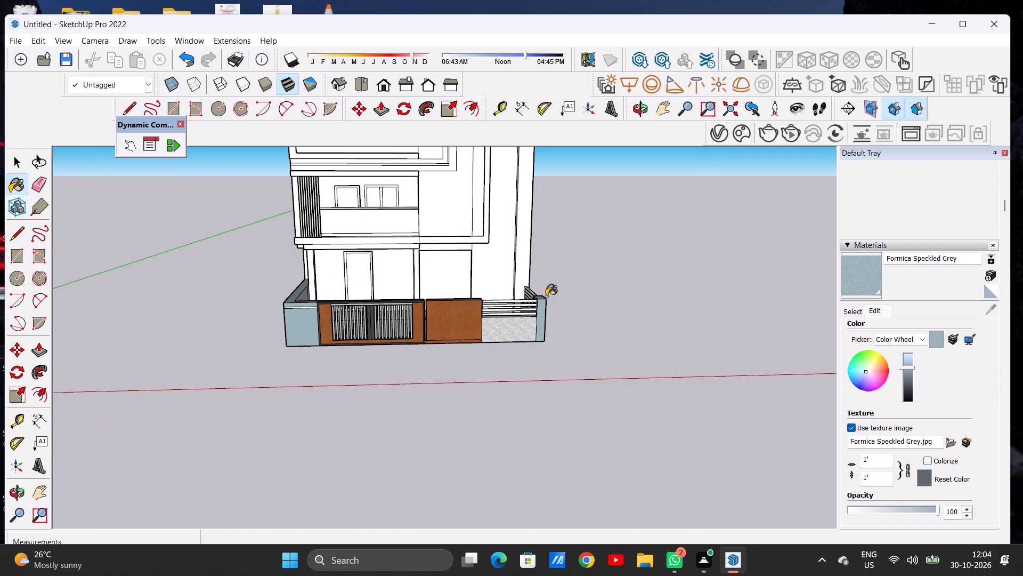
scroll(545, 294, up, 15)
middle_drag(514, 293, 517, 377)
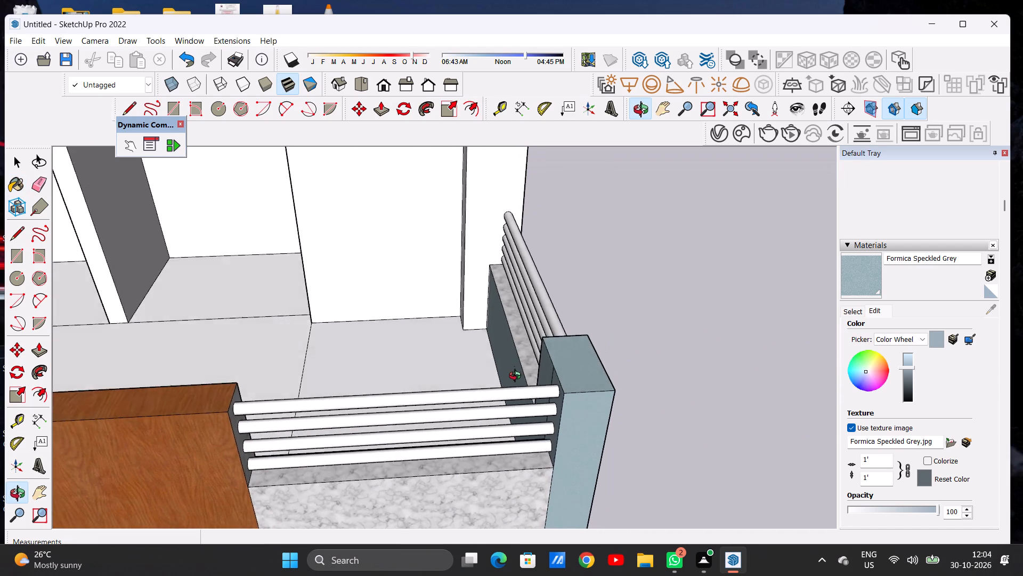
middle_drag(517, 377, 387, 362)
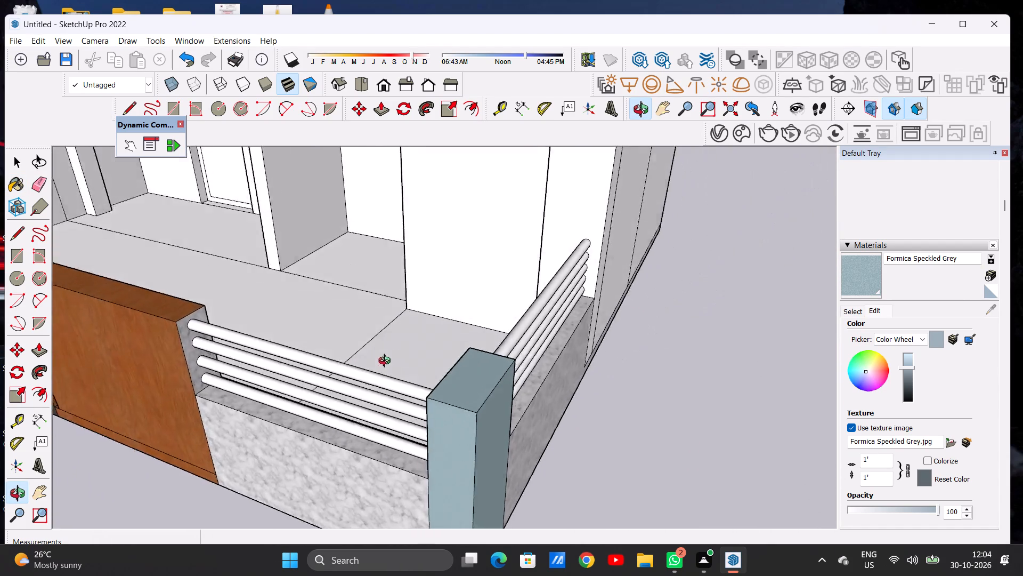
middle_drag(387, 362, 491, 317)
scroll(490, 319, down, 6)
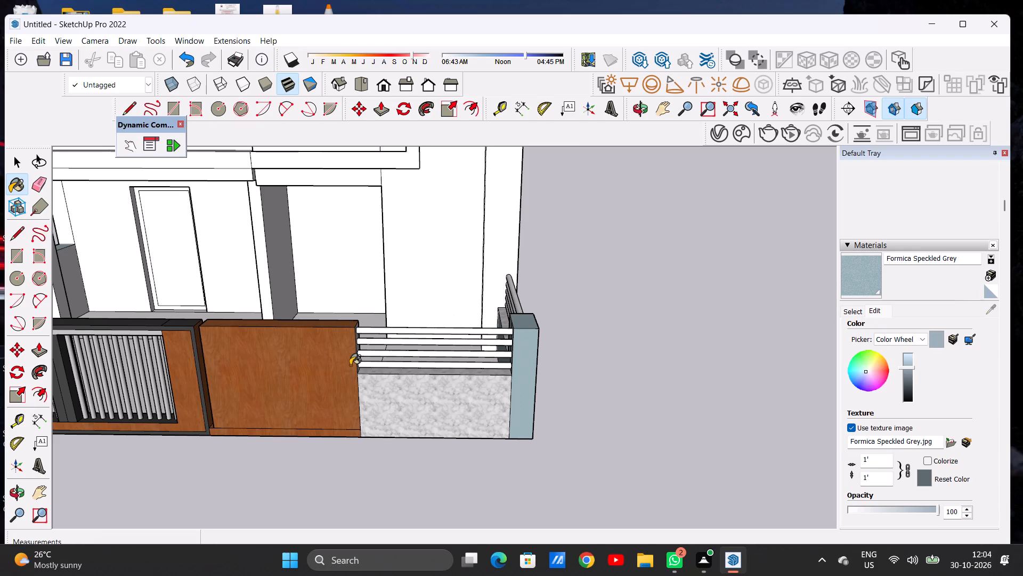
scroll(368, 369, down, 4)
middle_drag(412, 348, 478, 388)
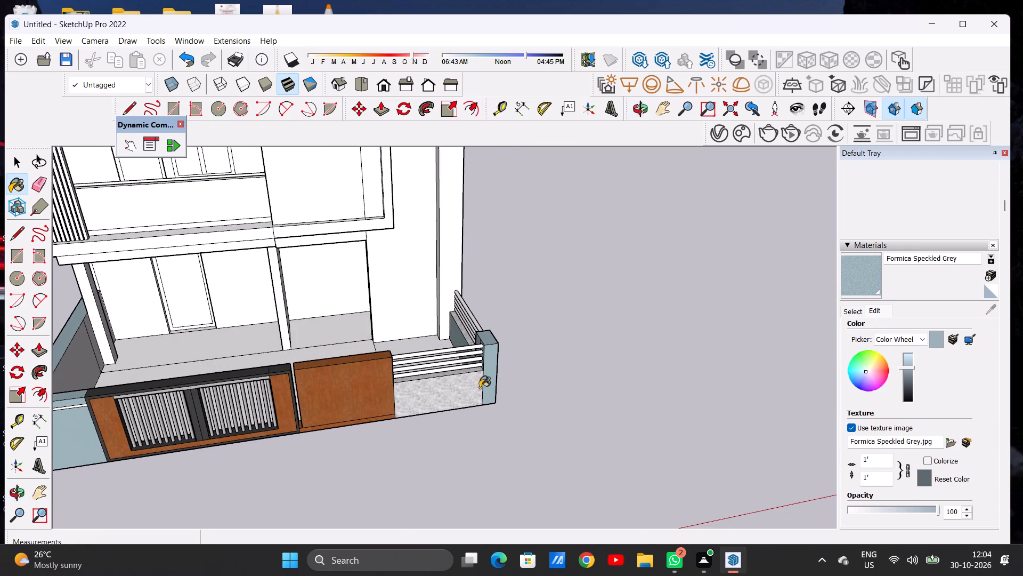
scroll(493, 368, down, 3)
Paint the gate-side boundary wall's inner face and the adjoining narrow face behind the porch column with Formica Speckled Grey.
scroll(186, 373, up, 6)
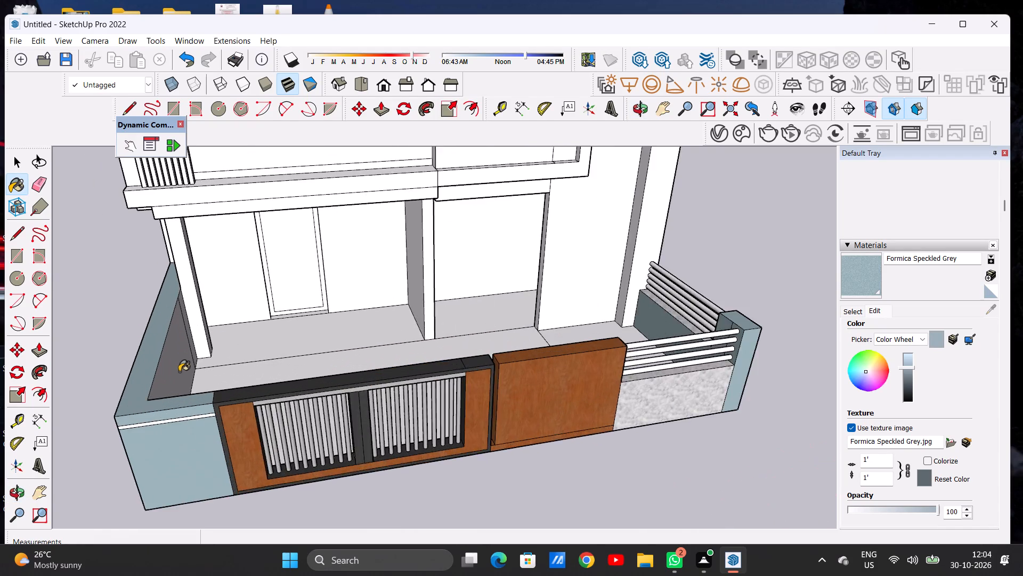
scroll(174, 367, up, 6)
click(168, 366)
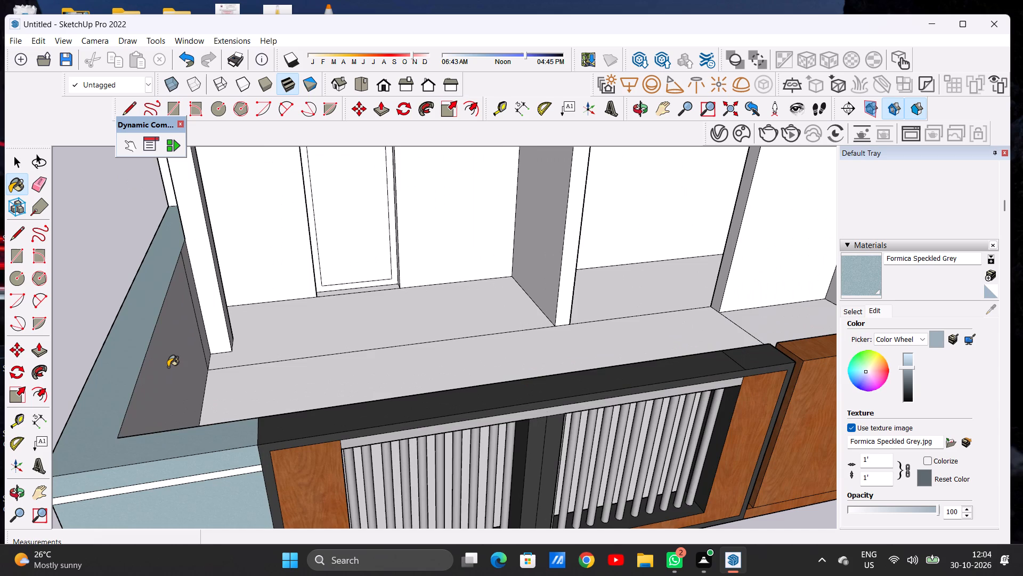
scroll(190, 338, down, 7)
scroll(184, 302, up, 6)
scroll(187, 292, down, 1)
scroll(187, 292, up, 9)
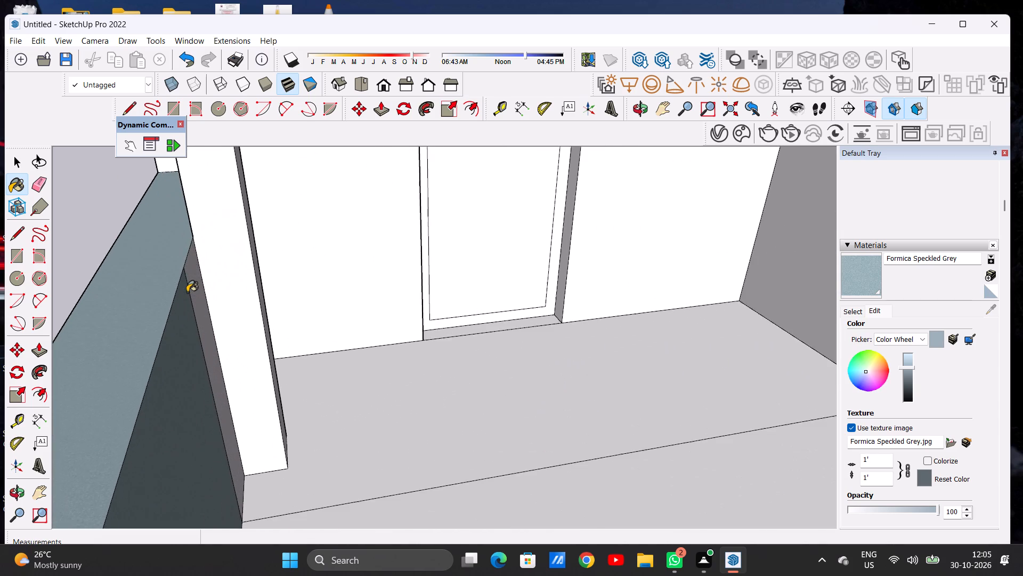
scroll(187, 292, up, 9)
click(189, 277)
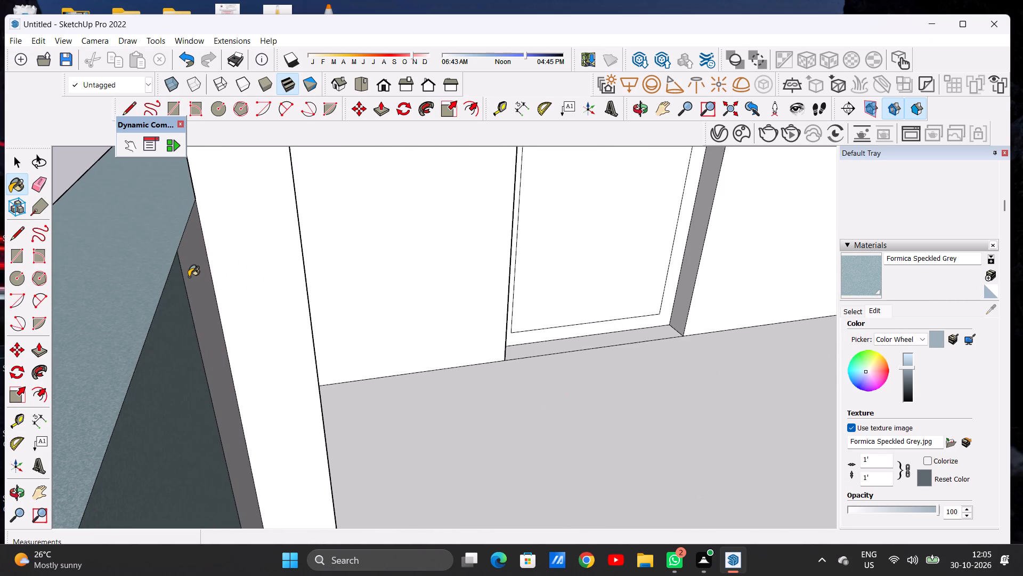
key(space)
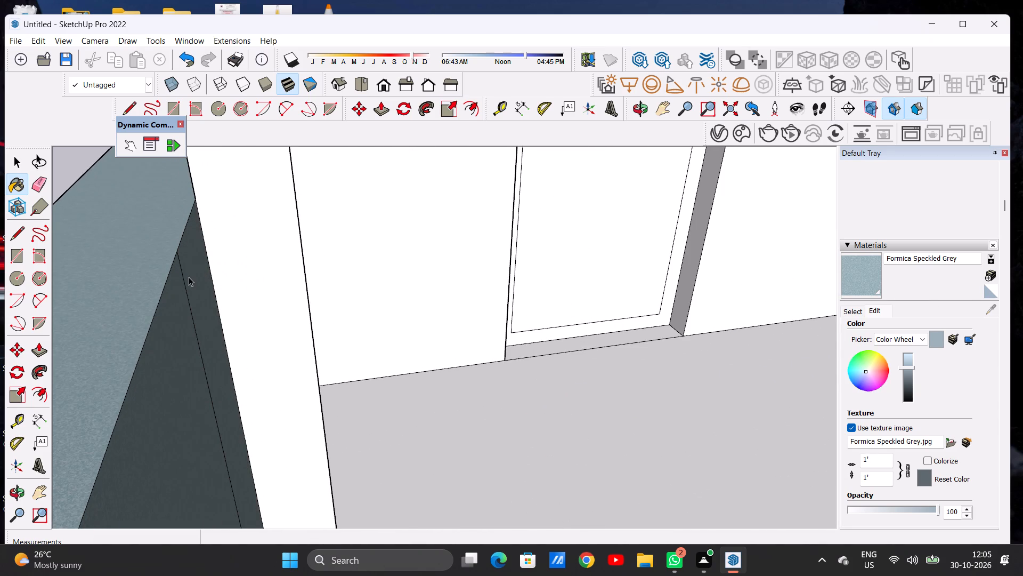
Examine the painted front boundary and the unpainted upper floors of the house from the front and at an angle.
scroll(189, 277, down, 6)
scroll(245, 308, down, 4)
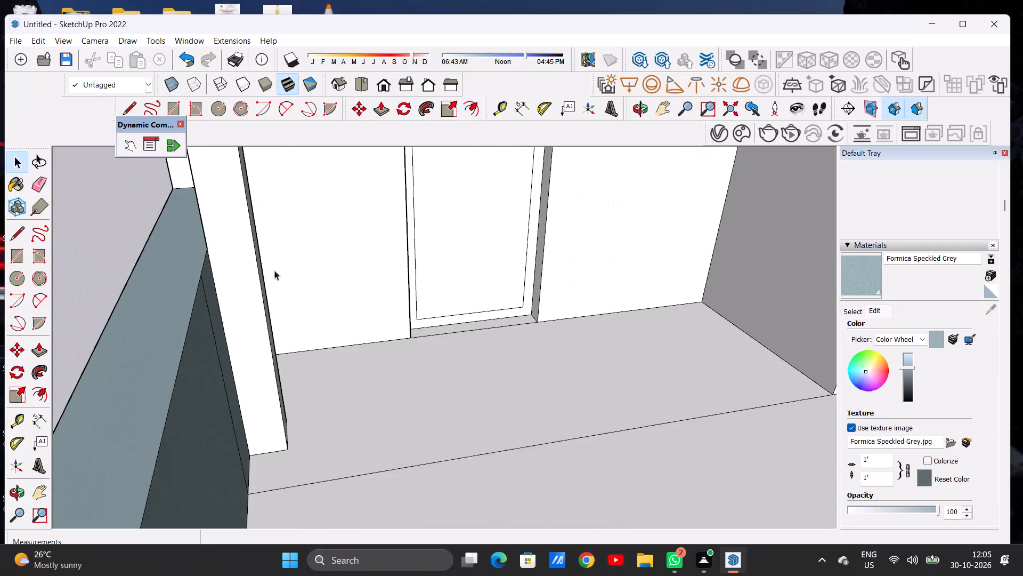
click(385, 81)
scroll(268, 265, down, 6)
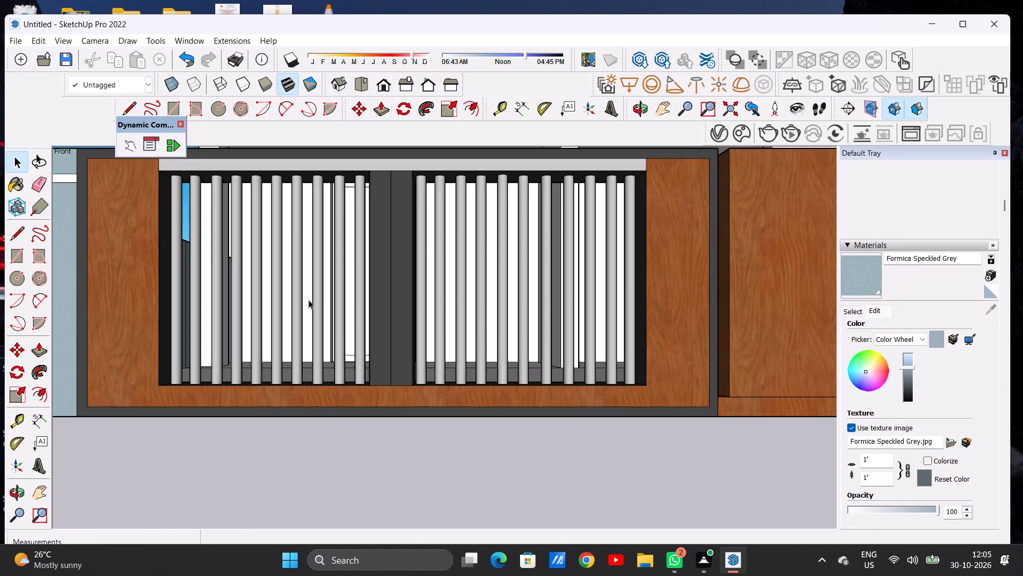
scroll(315, 307, down, 8)
middle_drag(340, 265, 334, 371)
scroll(279, 333, down, 3)
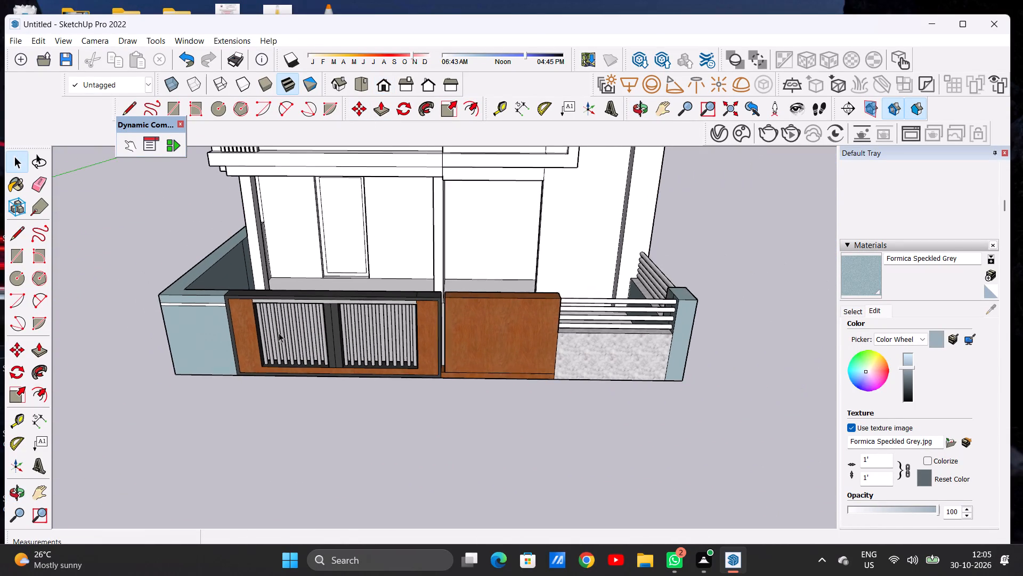
scroll(279, 333, down, 7)
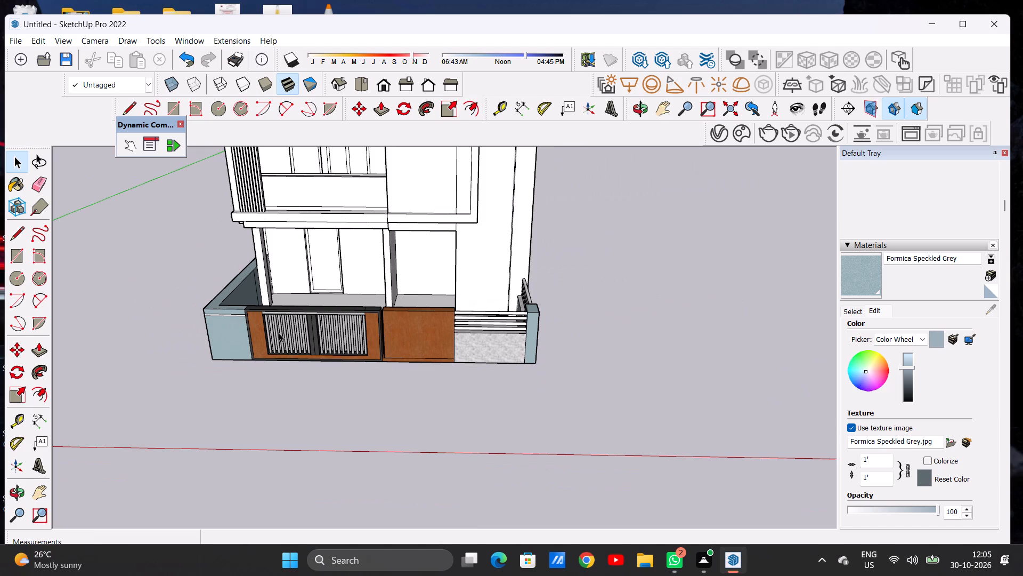
scroll(279, 333, down, 2)
scroll(279, 333, up, 1)
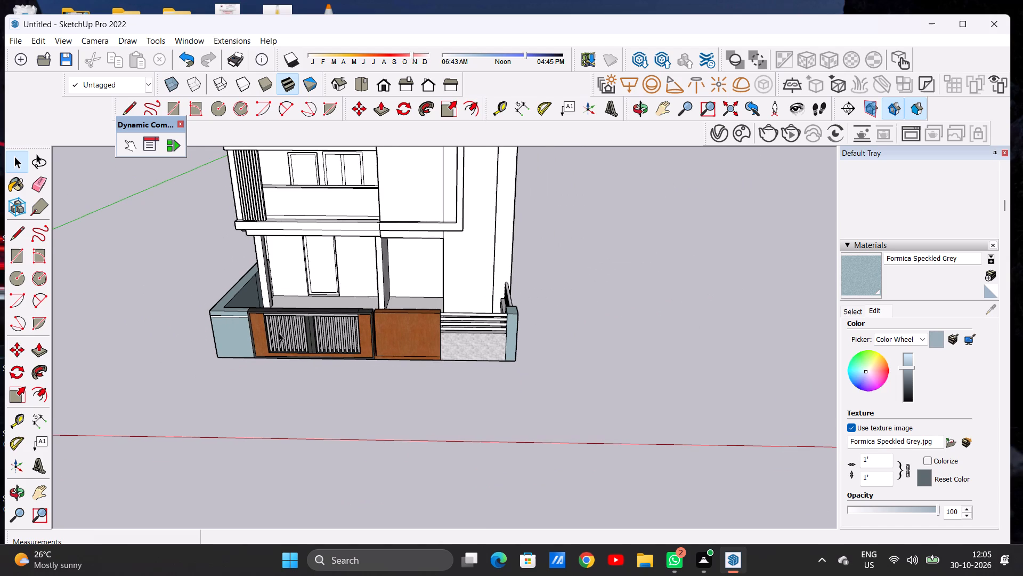
scroll(279, 333, down, 4)
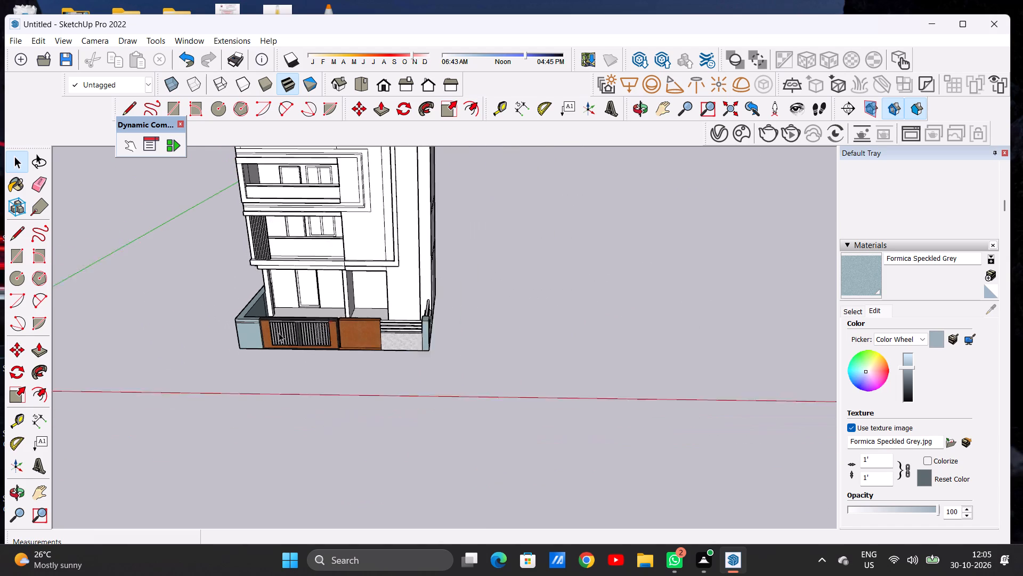
scroll(279, 333, down, 5)
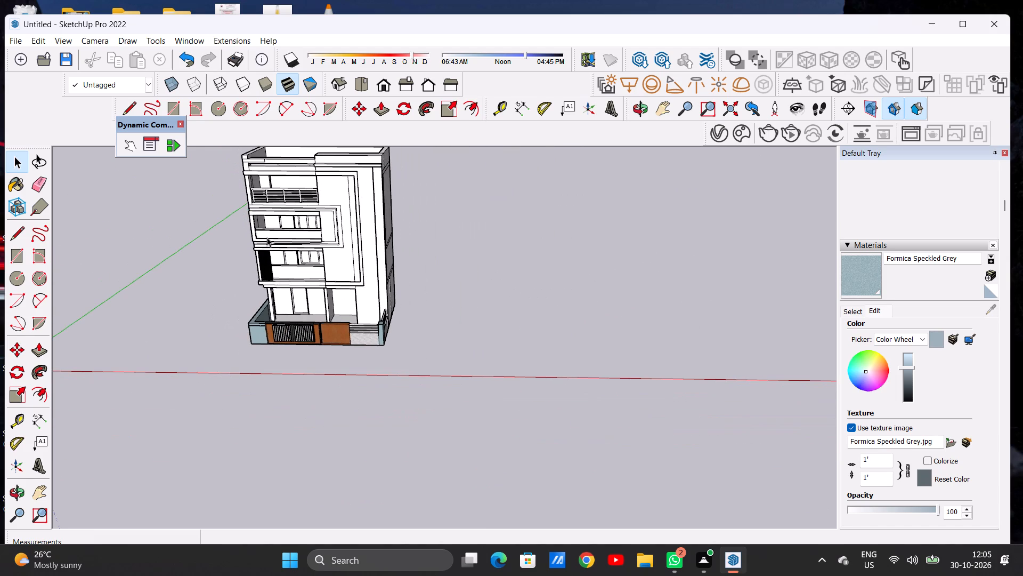
scroll(269, 251, up, 13)
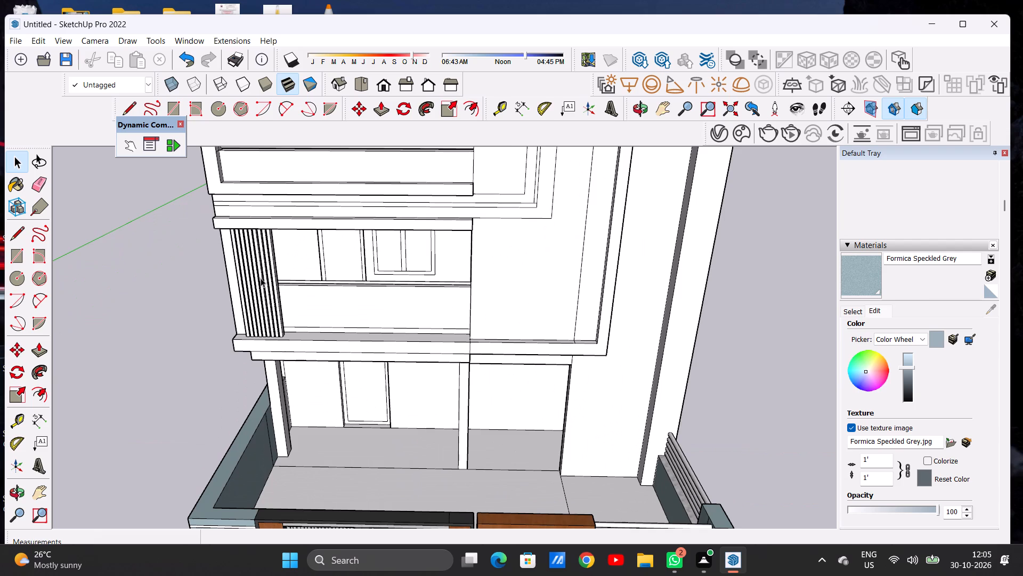
middle_drag(274, 282, 351, 255)
scroll(295, 299, down, 4)
scroll(262, 317, up, 2)
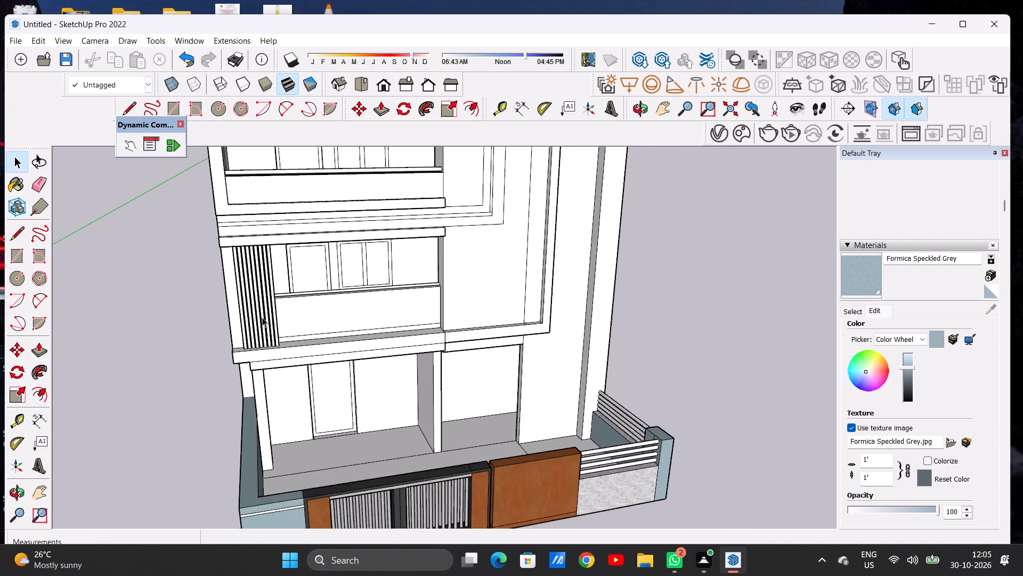
scroll(262, 317, up, 20)
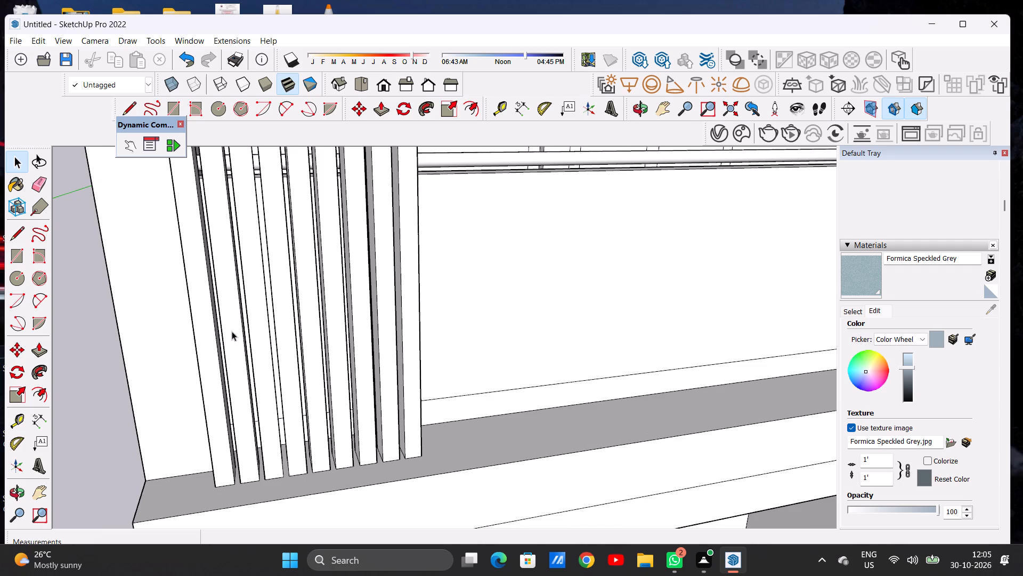
scroll(240, 284, down, 16)
scroll(183, 387, up, 1)
scroll(183, 387, down, 5)
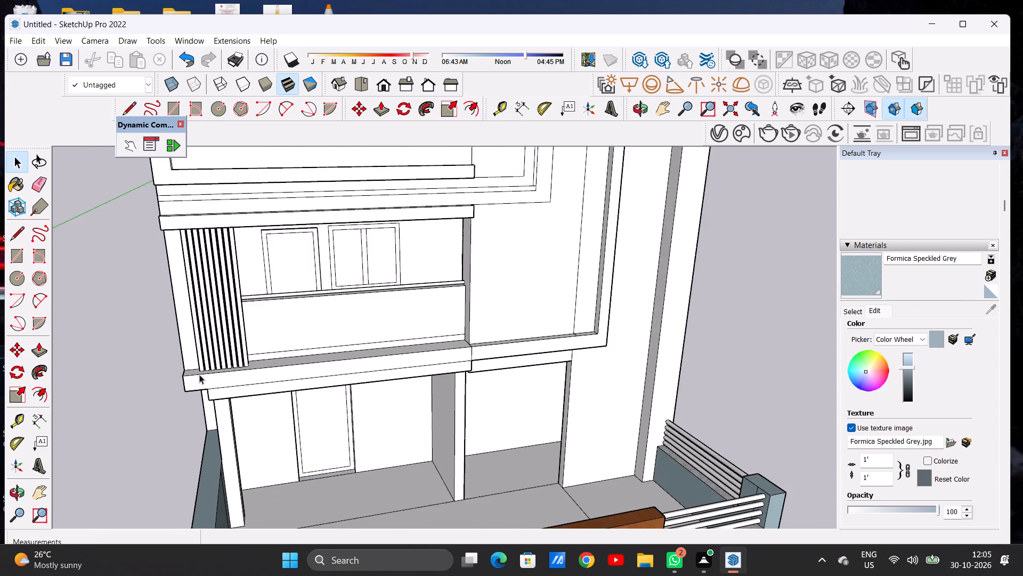
scroll(199, 374, down, 18)
scroll(276, 326, up, 12)
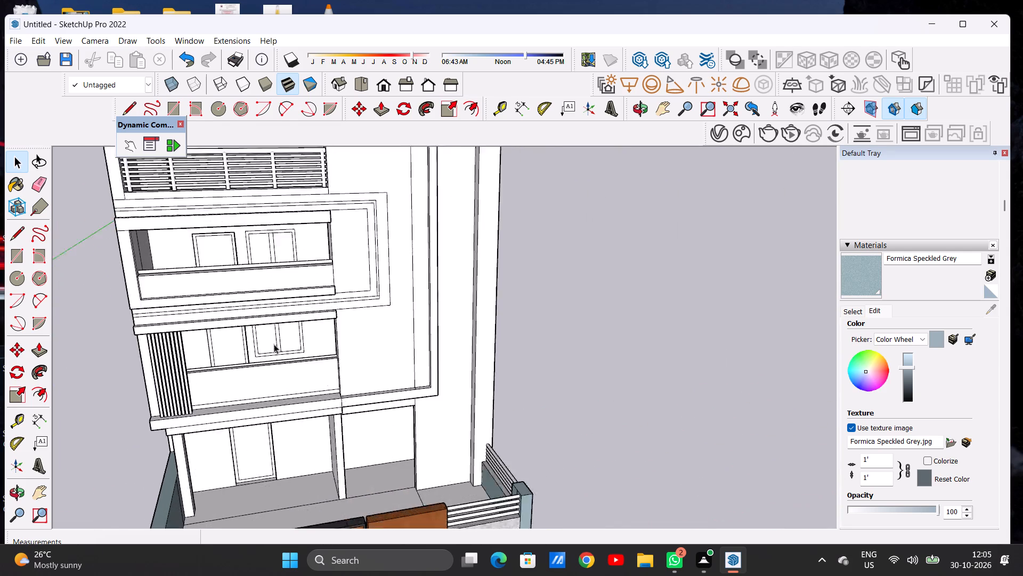
scroll(274, 344, up, 2)
scroll(371, 332, down, 1)
scroll(388, 329, up, 1)
scroll(402, 325, down, 11)
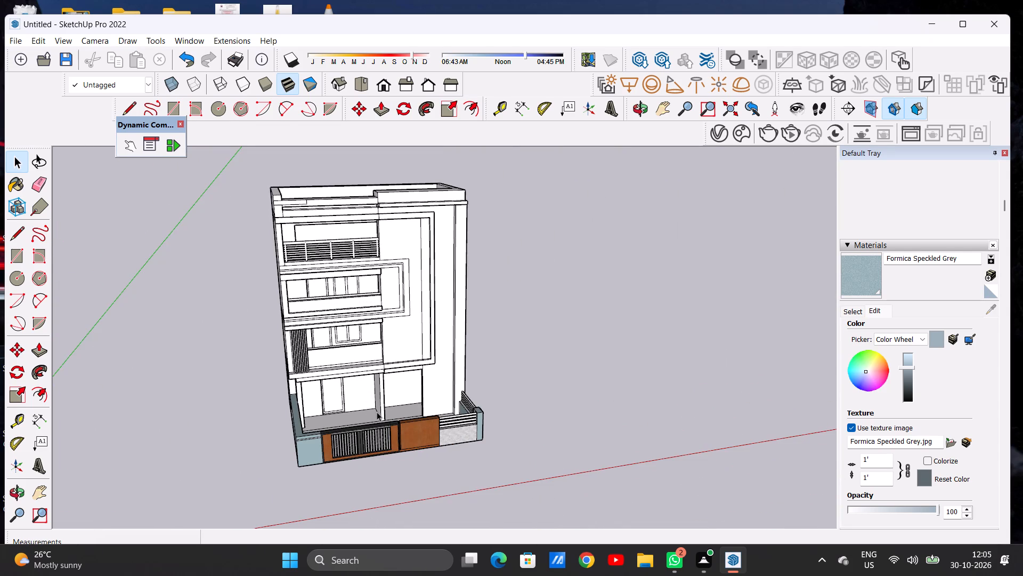
scroll(377, 412, up, 6)
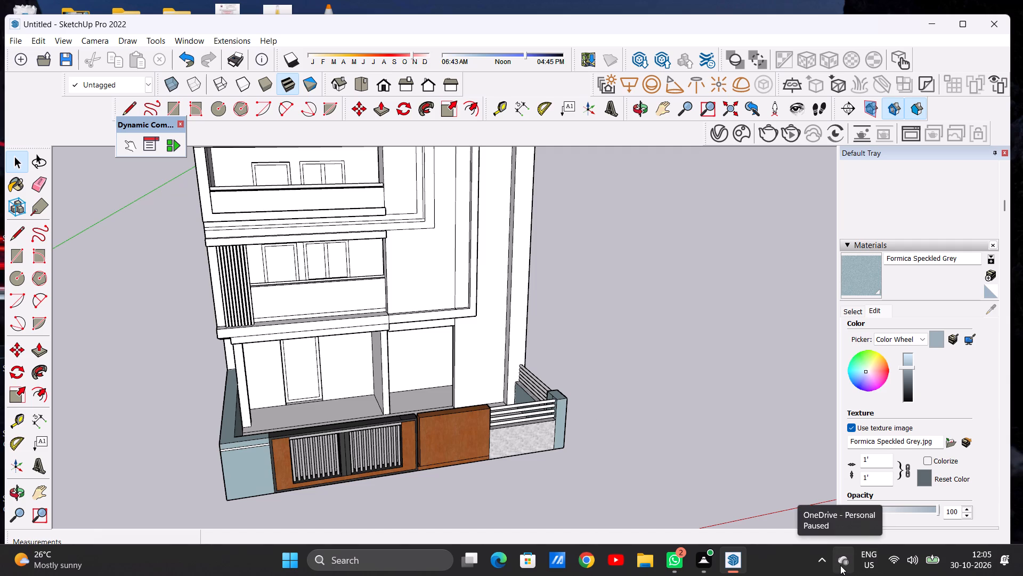
scroll(623, 466, down, 5)
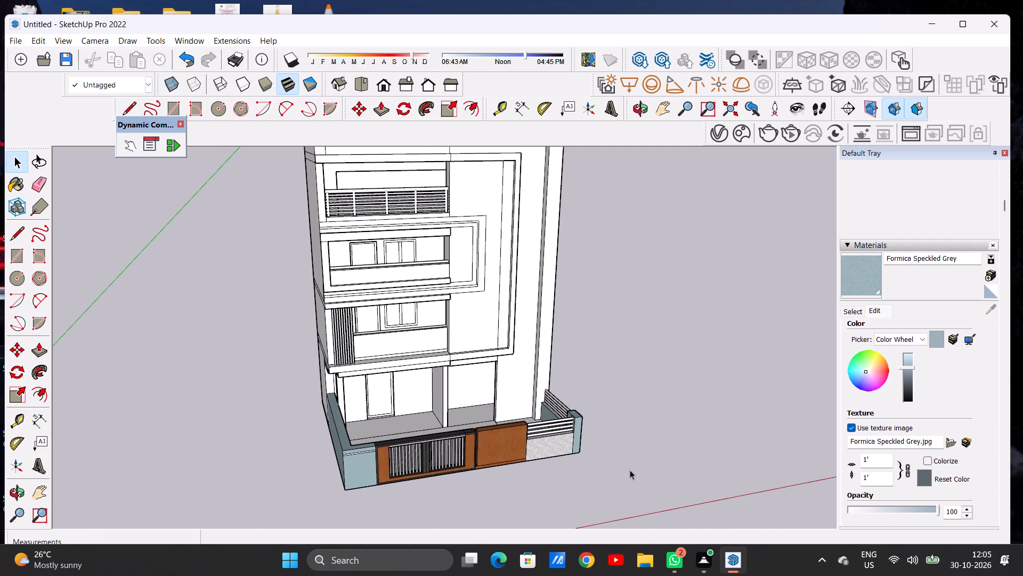
scroll(287, 242, down, 6)
scroll(372, 301, down, 3)
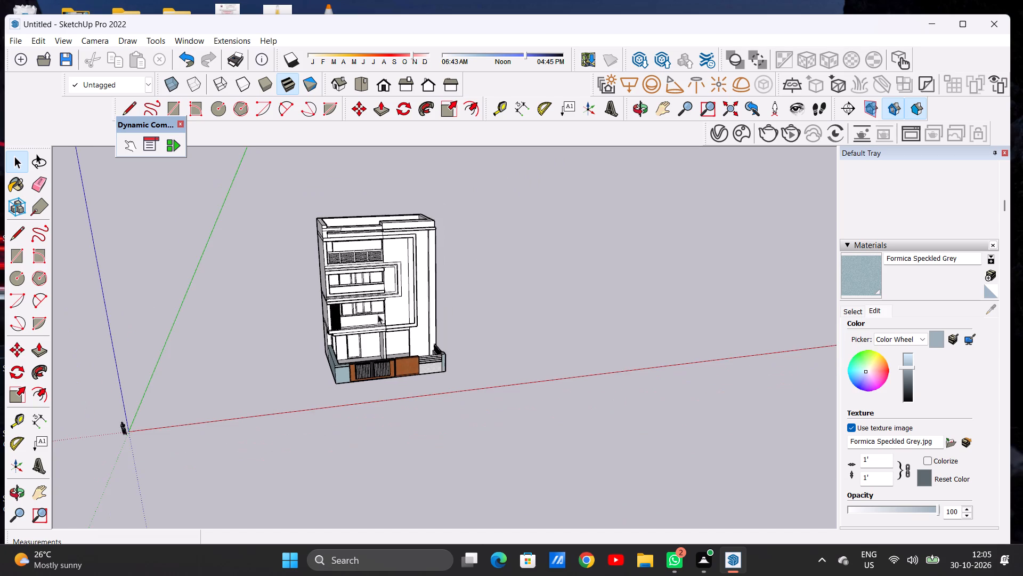
scroll(355, 340, down, 2)
scroll(349, 341, up, 3)
scroll(347, 348, down, 2)
scroll(347, 348, up, 12)
scroll(350, 326, down, 4)
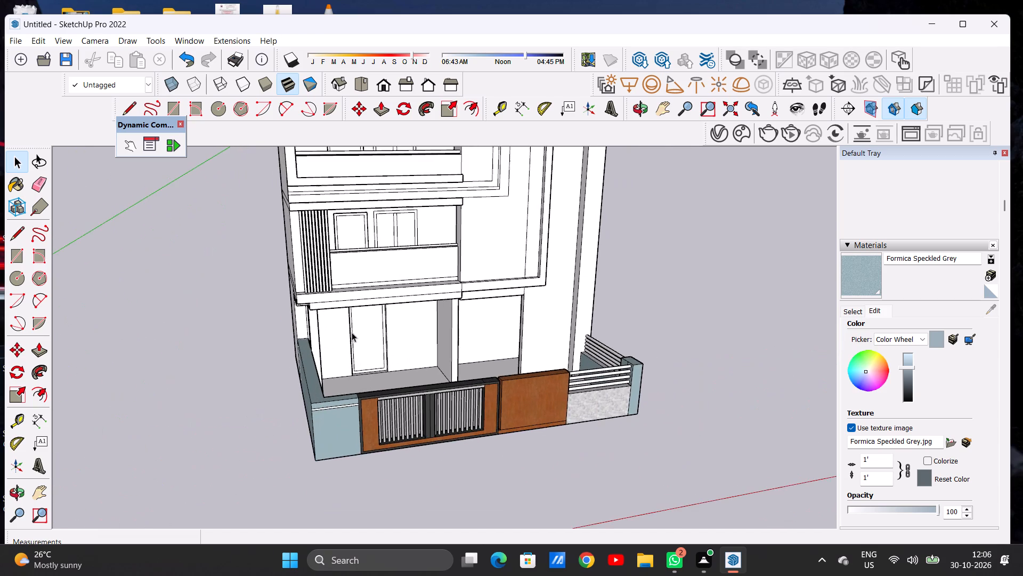
Paint the front face of the outermost vertical slat on the first-floor balcony with Formica Graystone from Synthetic Surfaces.
scroll(337, 211, up, 9)
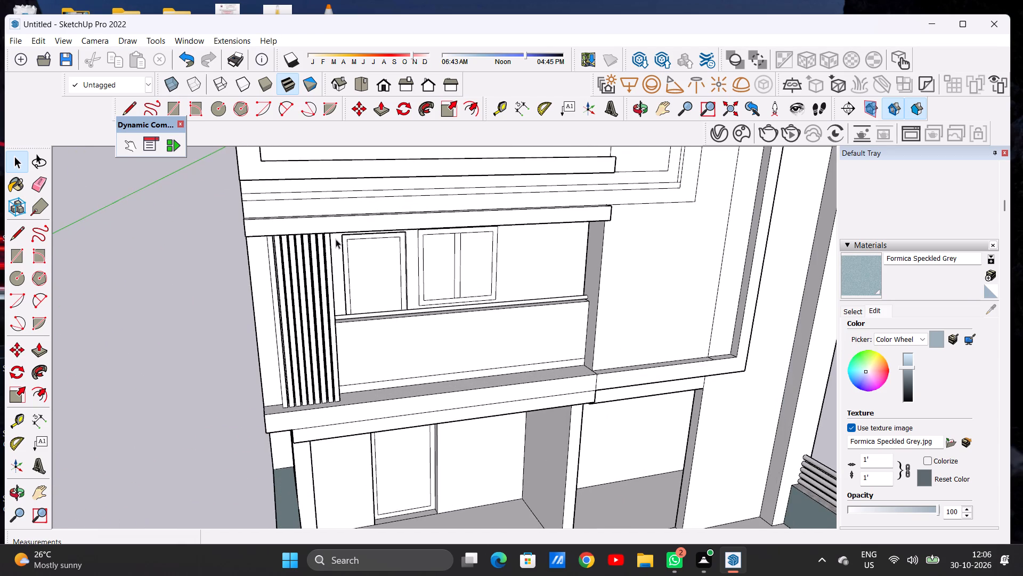
scroll(327, 264, down, 2)
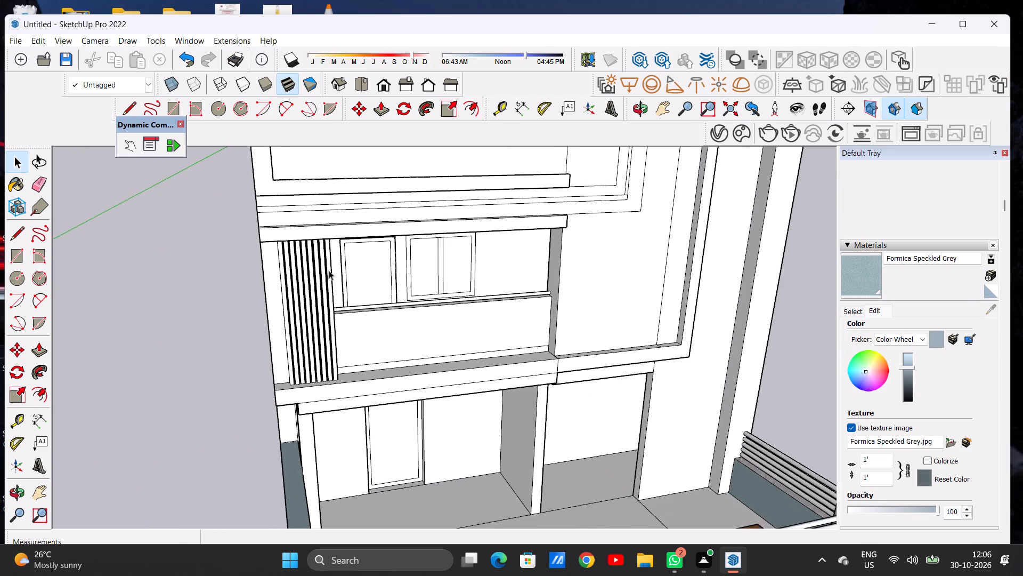
scroll(329, 270, down, 2)
middle_drag(322, 293, 285, 285)
scroll(301, 267, up, 10)
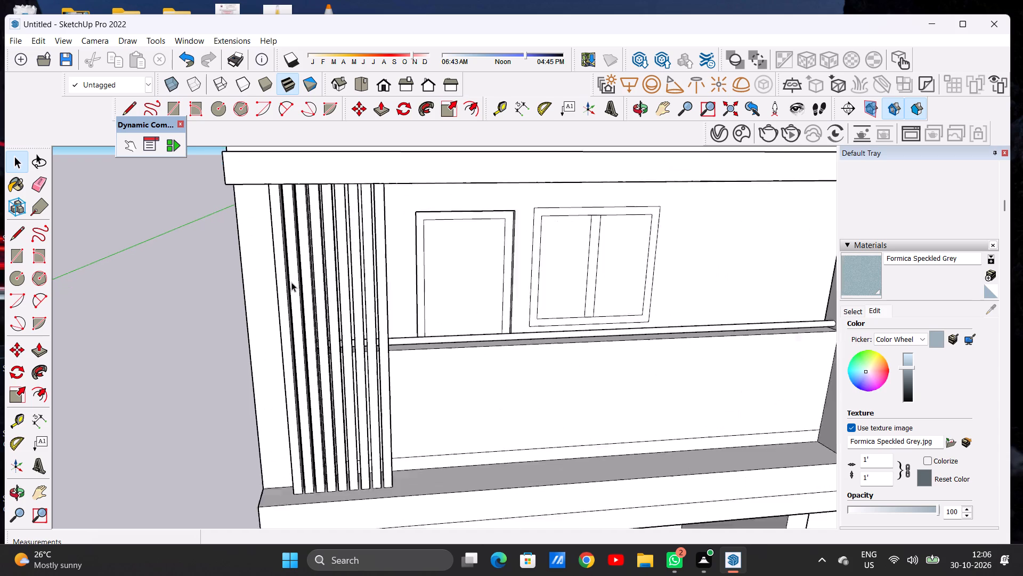
scroll(291, 282, up, 2)
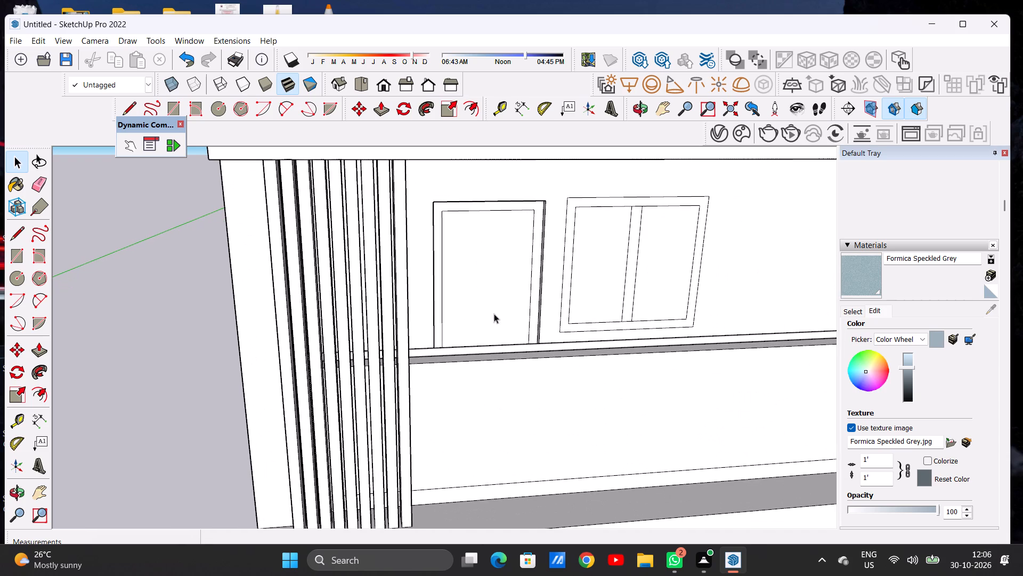
click(856, 314)
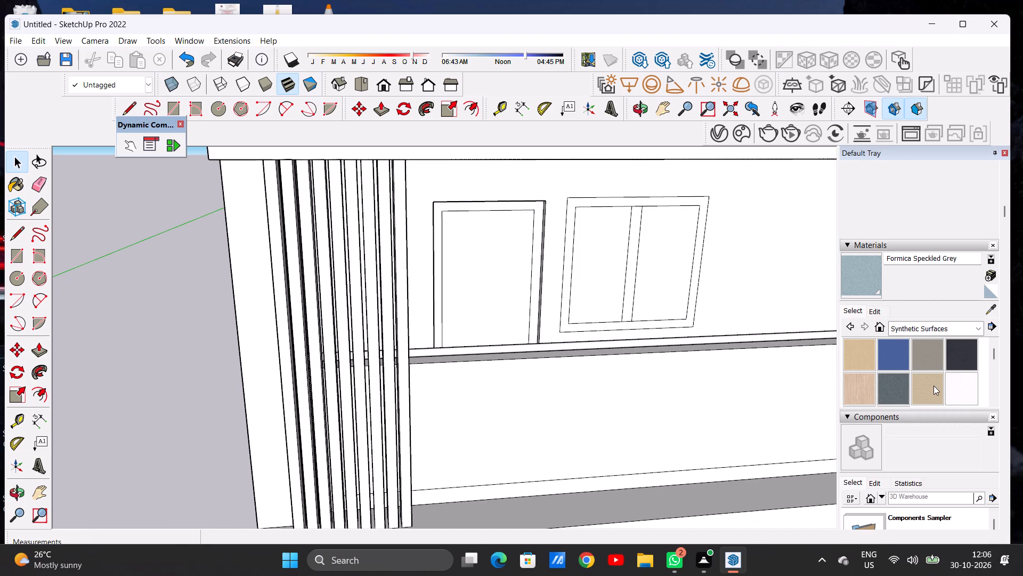
click(929, 357)
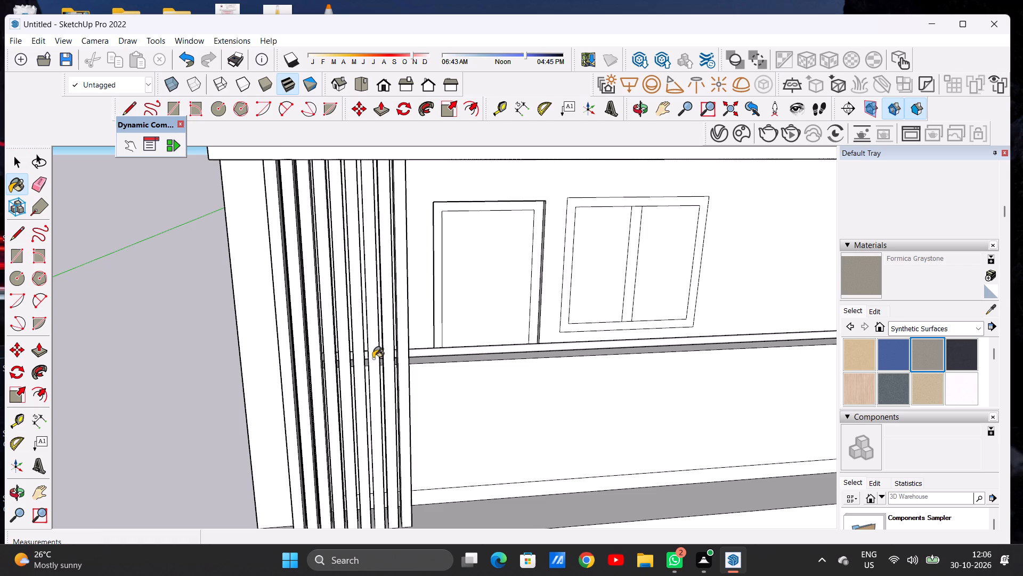
scroll(311, 396, up, 11)
click(266, 397)
scroll(283, 368, down, 6)
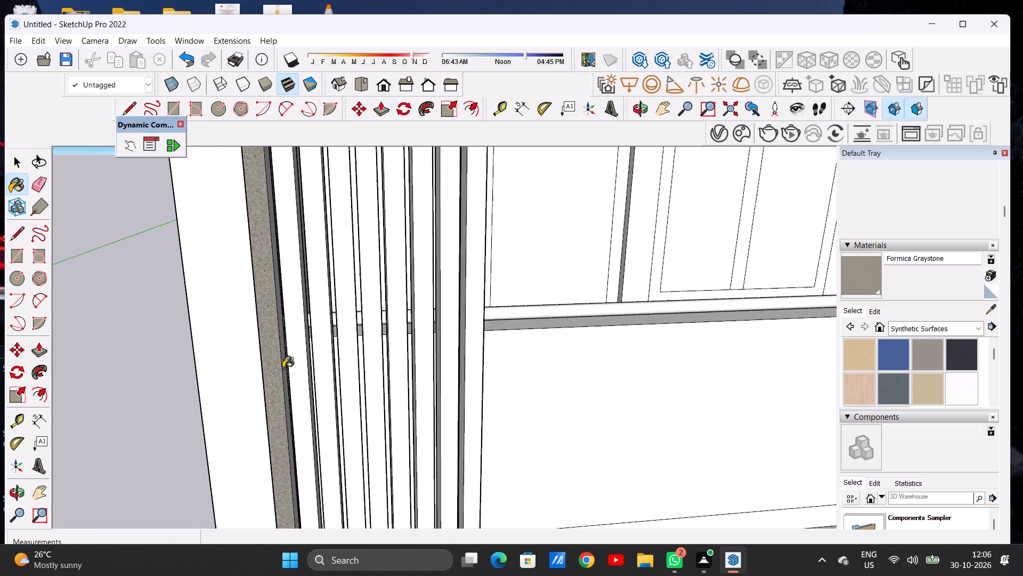
Lighten the Formica Graystone material by raising its colour brightness.
scroll(286, 366, down, 9)
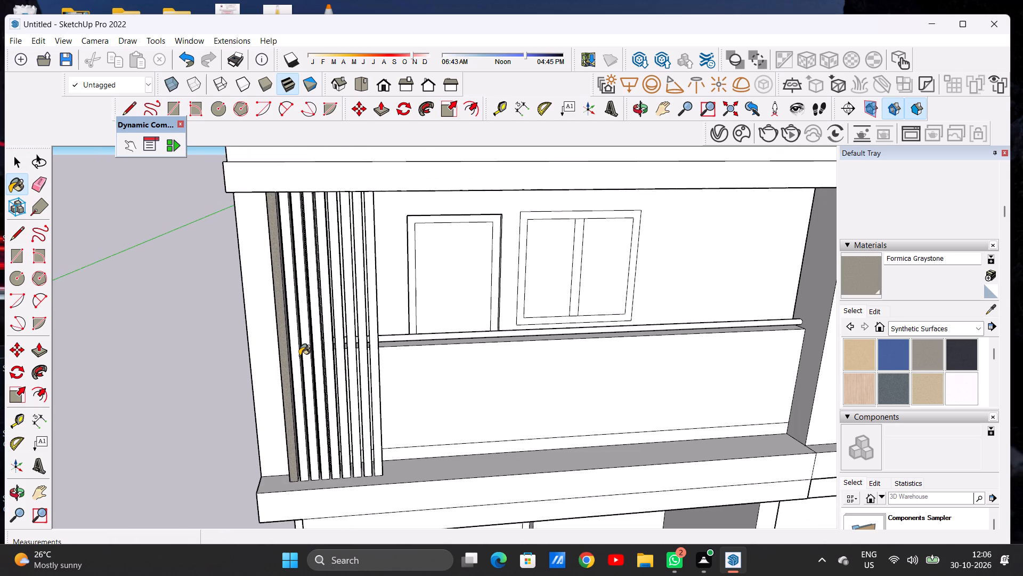
scroll(299, 356, down, 8)
scroll(297, 364, up, 13)
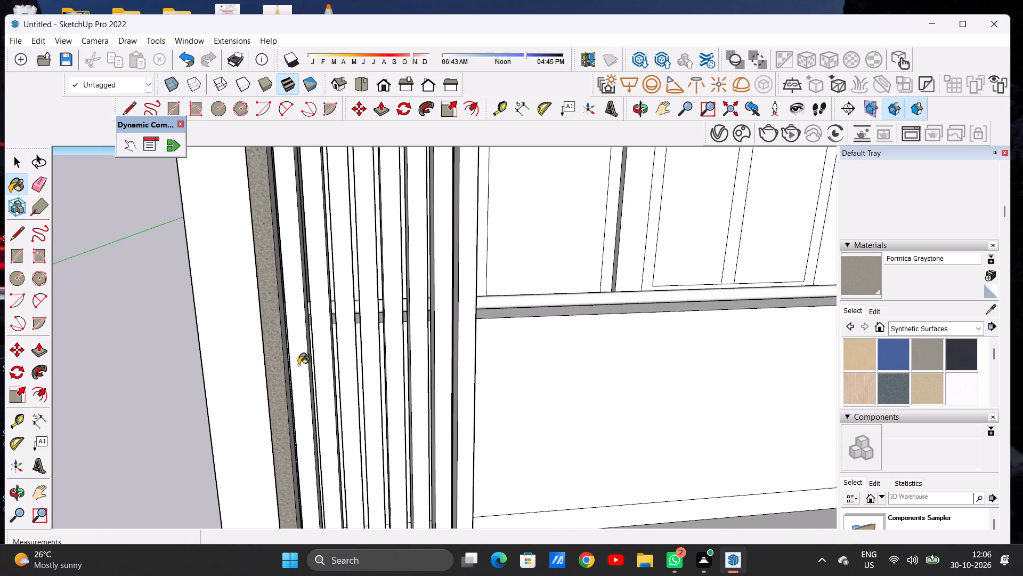
click(872, 304)
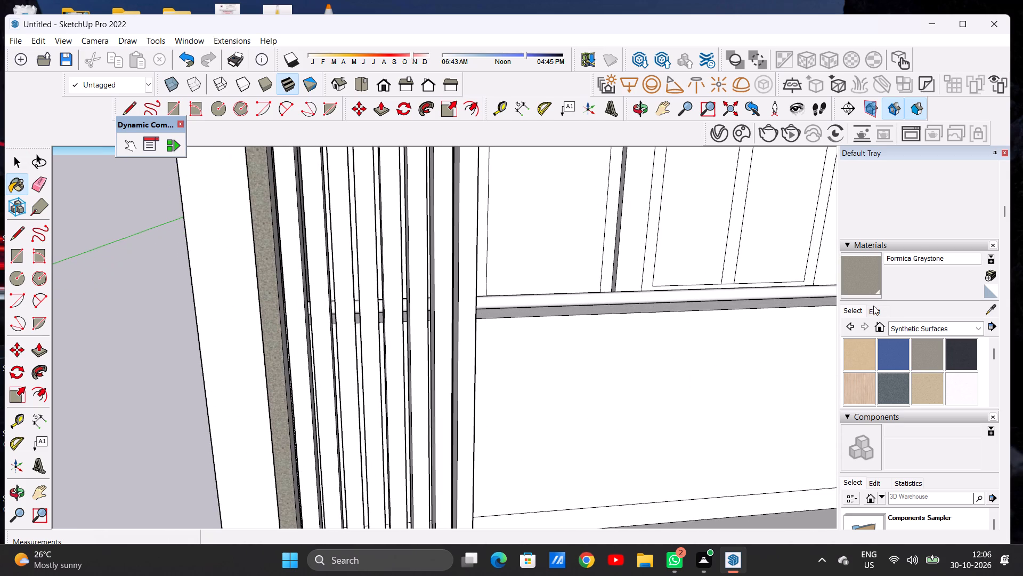
click(874, 313)
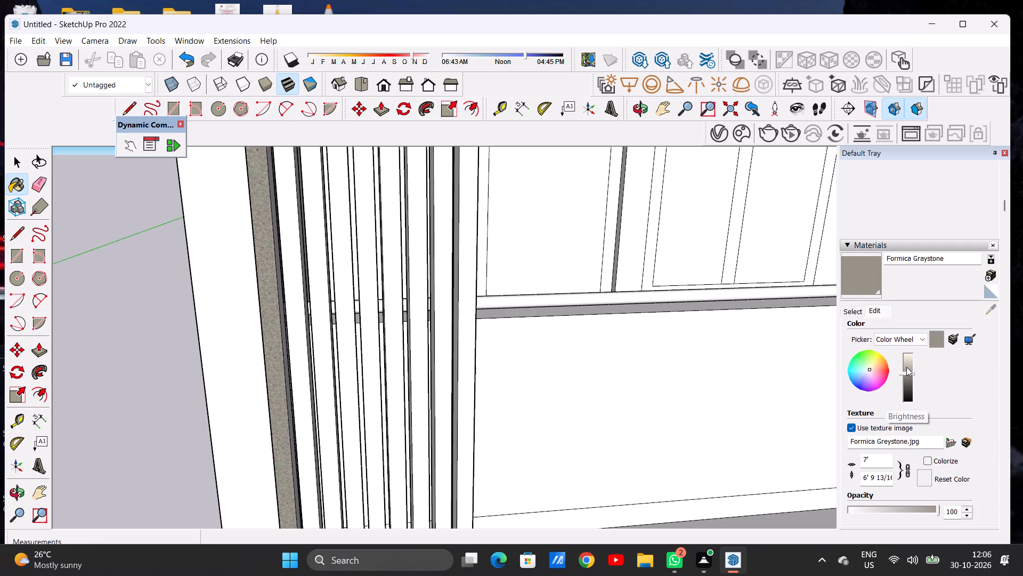
click(906, 367)
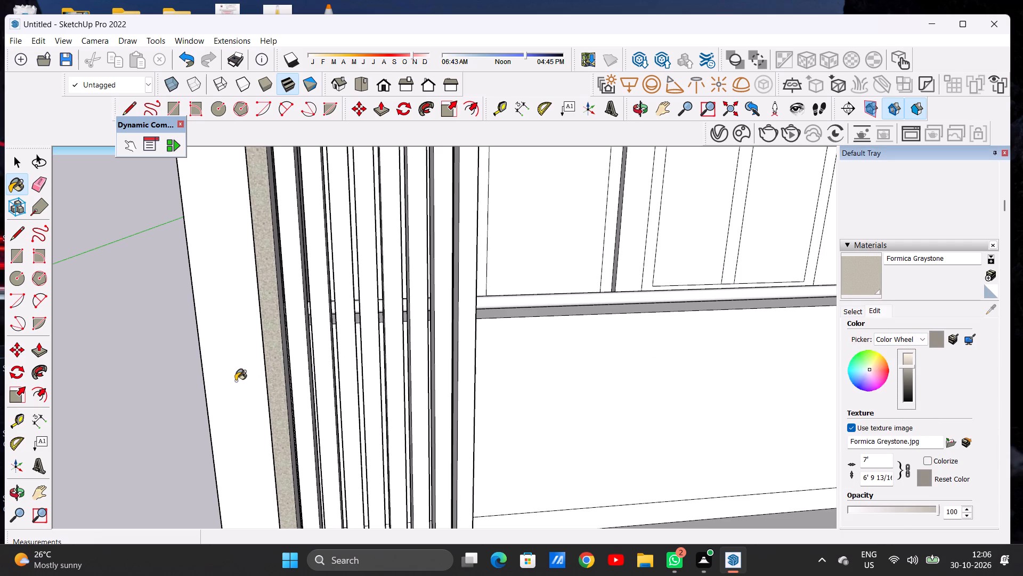
Paint the outer side face of the outermost first-floor balcony slat with the lightened Formica Graystone.
scroll(233, 387, down, 7)
scroll(323, 345, down, 6)
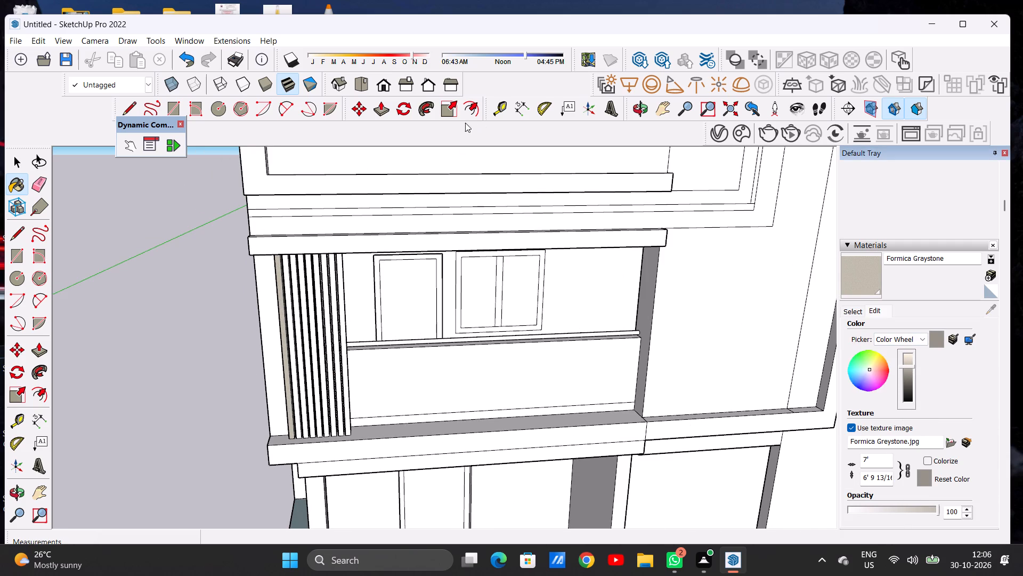
click(645, 109)
drag(248, 402, 364, 410)
scroll(348, 405, up, 1)
scroll(347, 406, down, 1)
scroll(346, 406, up, 16)
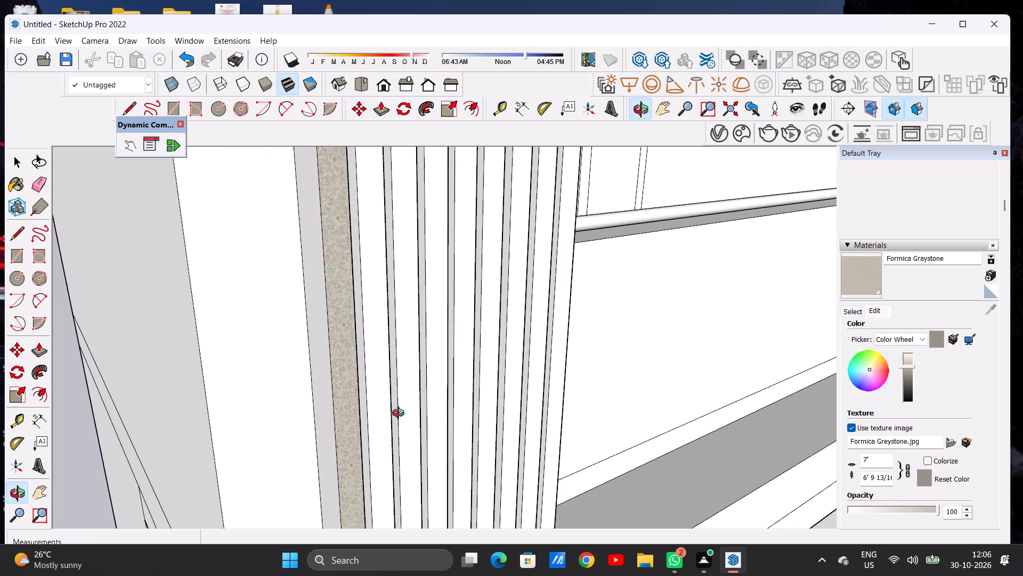
scroll(377, 407, down, 8)
drag(344, 410, 374, 413)
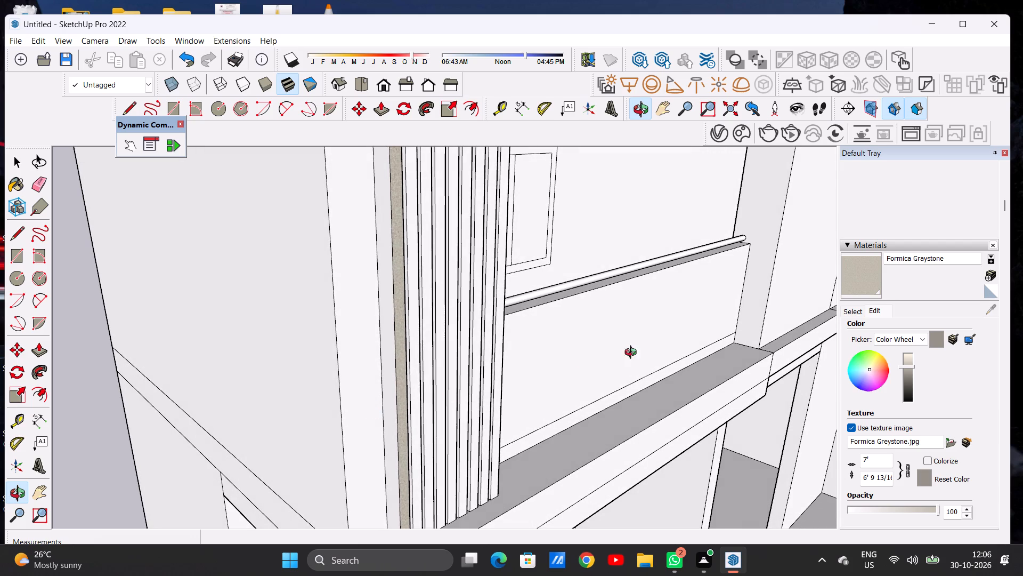
click(864, 279)
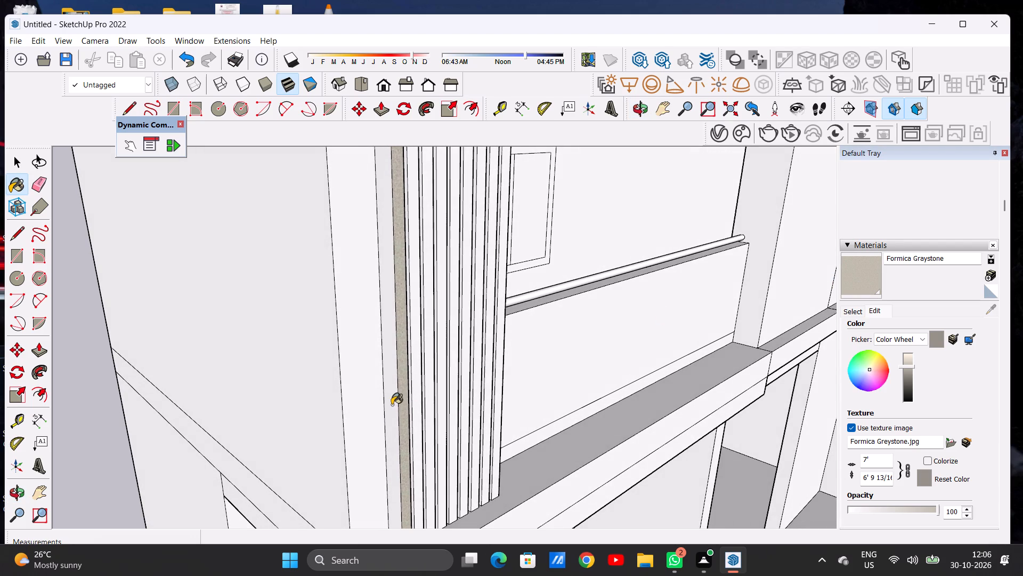
click(392, 405)
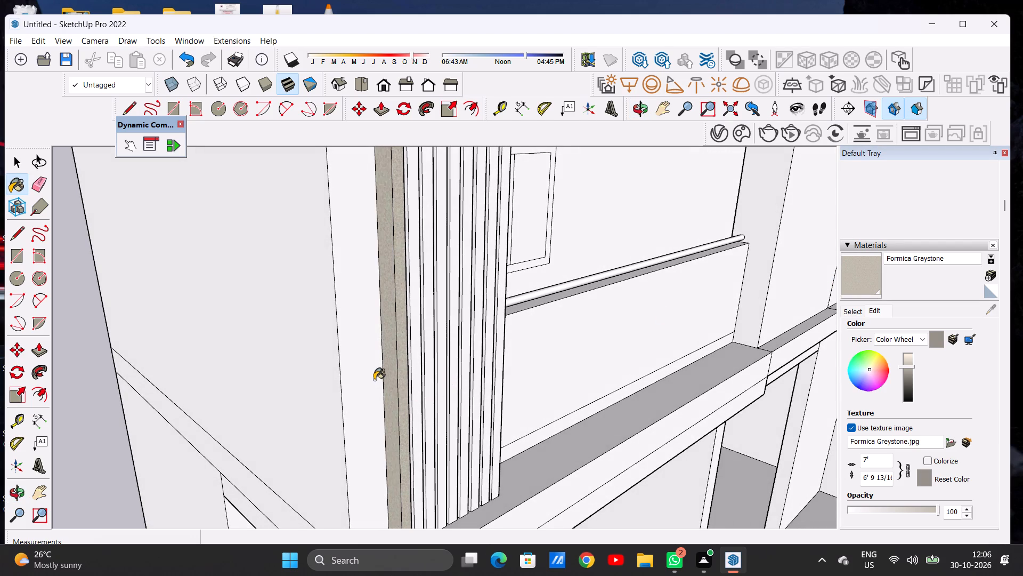
scroll(360, 336, down, 6)
scroll(395, 314, up, 7)
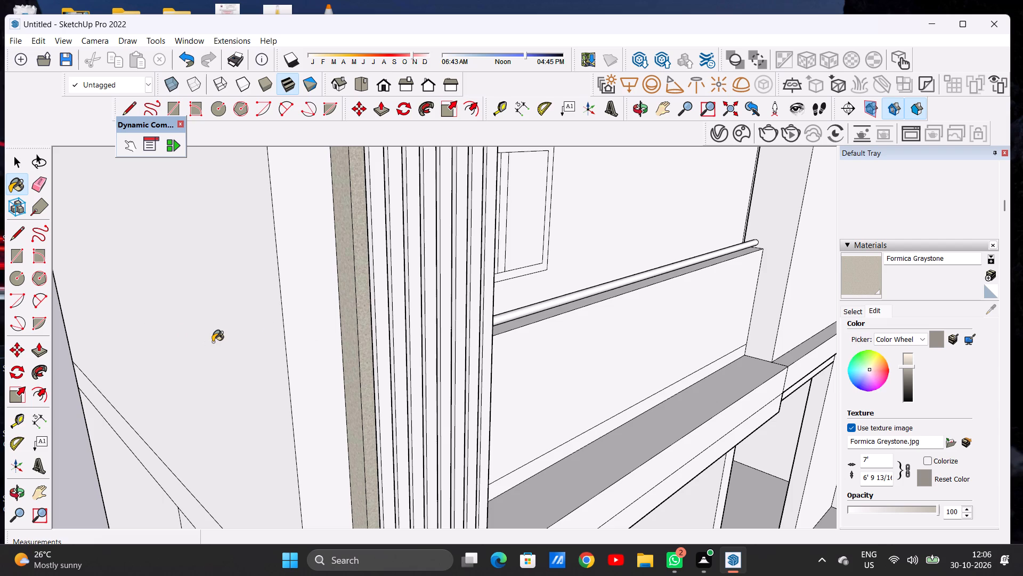
Paint the front faces of the remaining eight first-floor balcony slats with the lightened Formica Graystone.
key(space)
scroll(313, 336, down, 6)
scroll(326, 334, up, 1)
scroll(326, 335, down, 5)
middle_drag(398, 351, 308, 352)
middle_drag(345, 373, 301, 373)
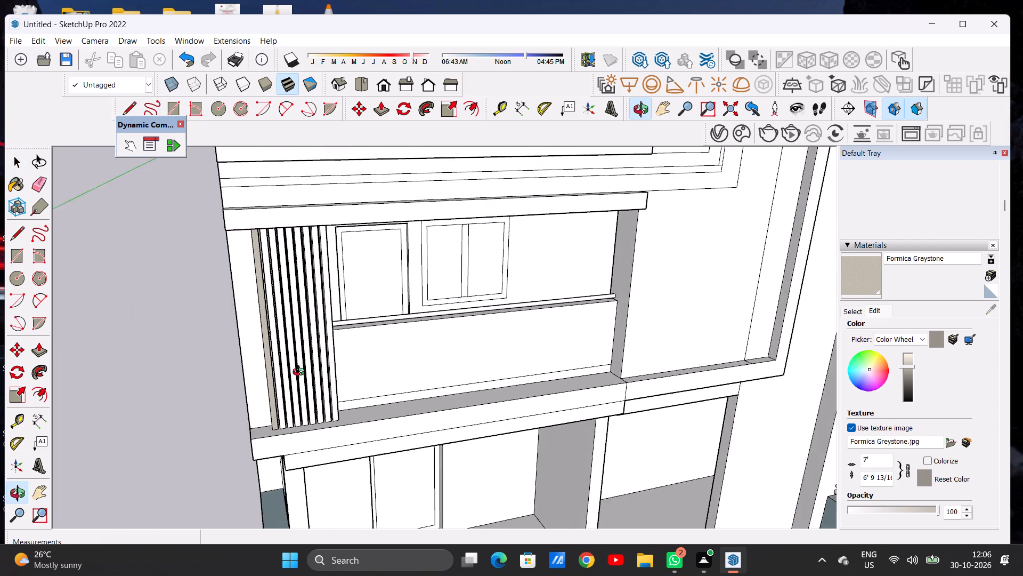
middle_drag(301, 373, 186, 400)
scroll(257, 305, up, 6)
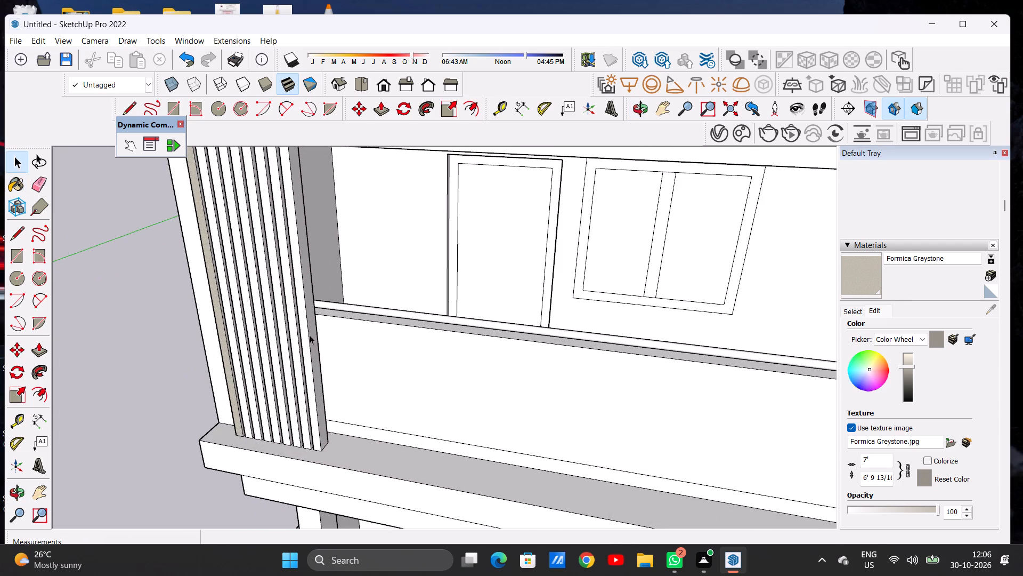
middle_drag(262, 363, 419, 315)
middle_drag(419, 315, 296, 340)
middle_click(296, 340)
middle_drag(298, 352, 345, 346)
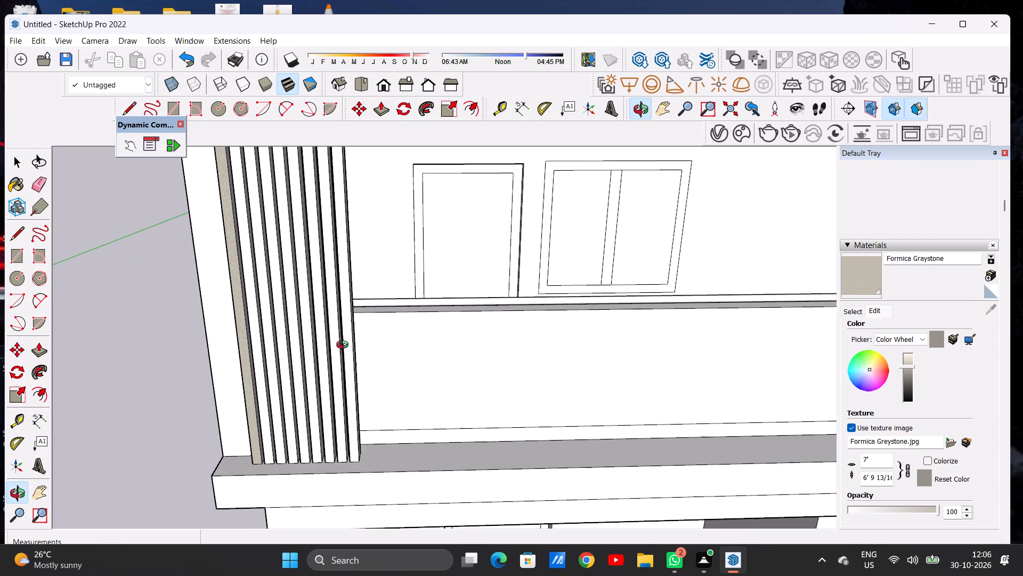
middle_drag(345, 346, 350, 342)
click(854, 278)
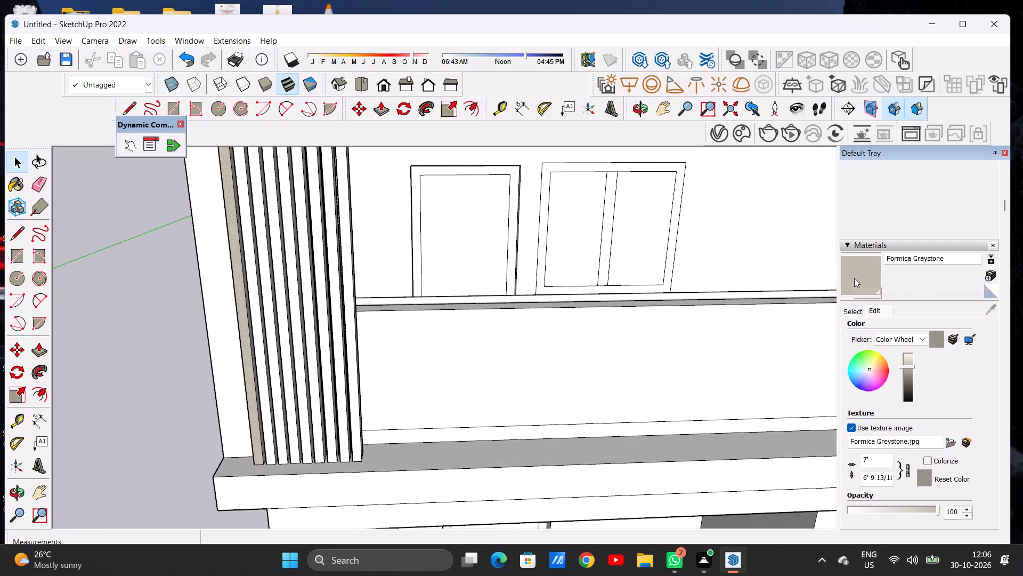
scroll(274, 419, up, 9)
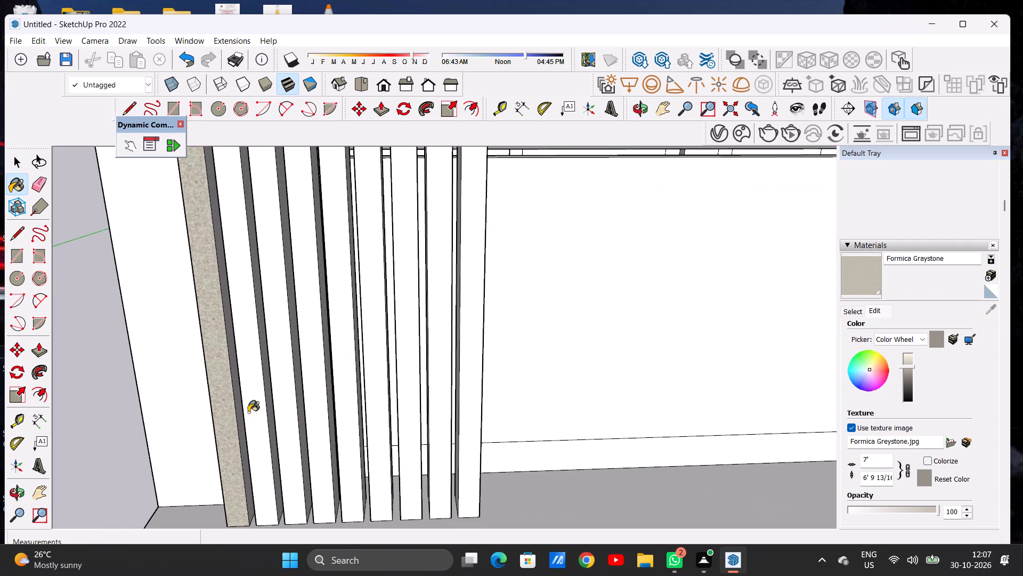
click(249, 410)
click(288, 385)
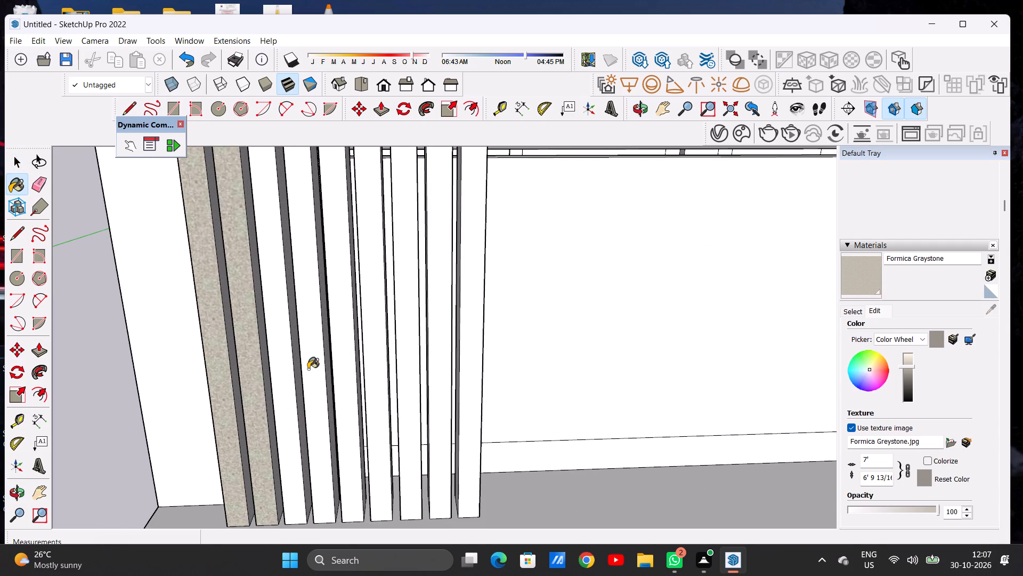
click(309, 367)
click(343, 361)
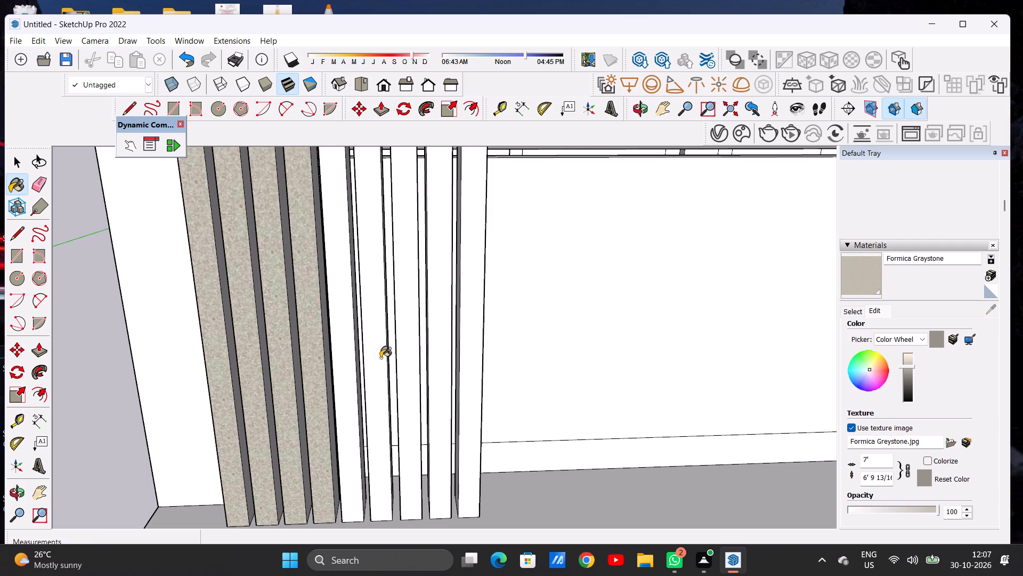
click(376, 360)
click(410, 358)
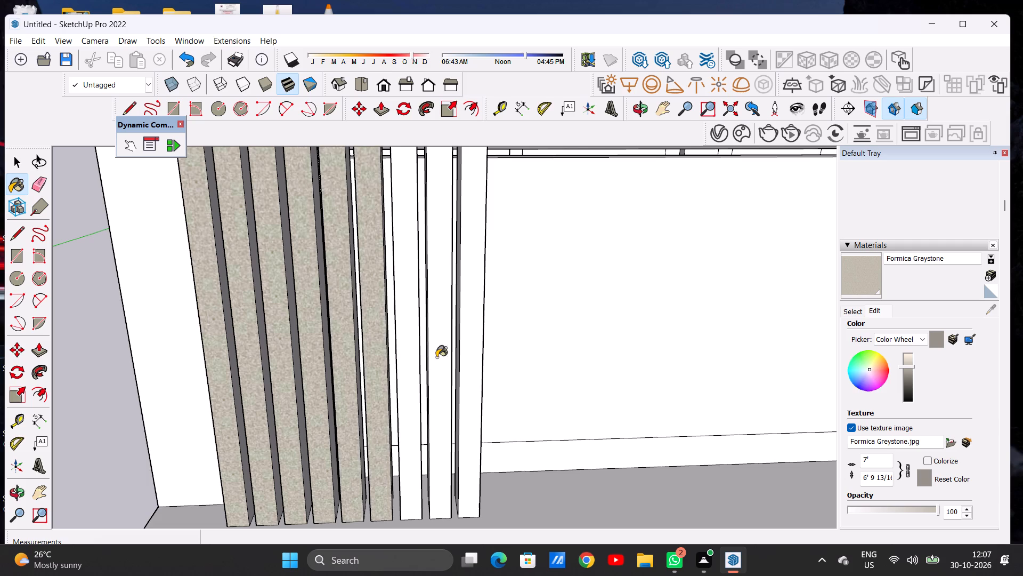
click(441, 356)
click(469, 353)
scroll(241, 381, down, 8)
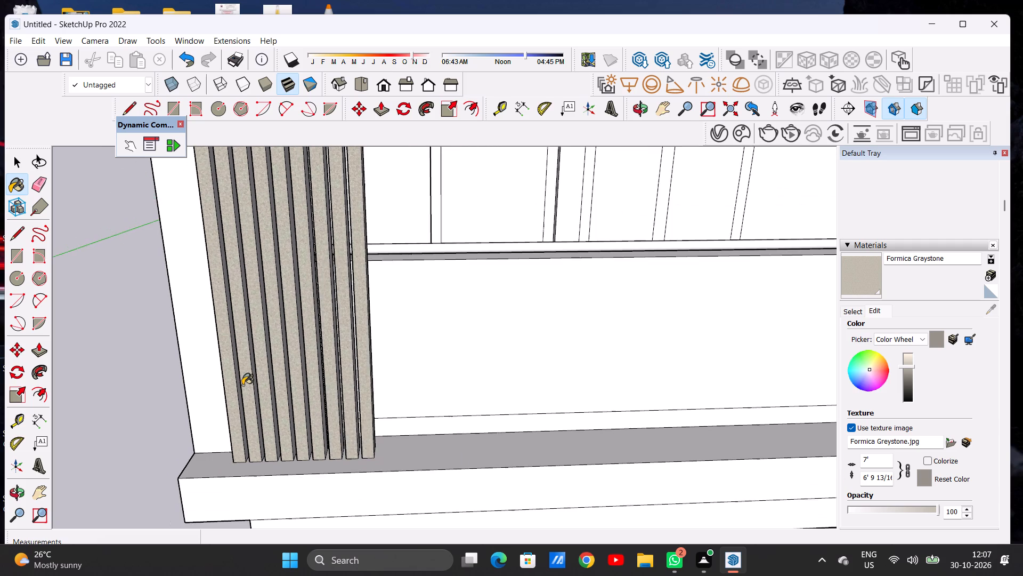
Paint the balcony-facing side faces of the four slats nearest the first-floor balcony opening with Formica Graystone.
scroll(251, 399, down, 5)
scroll(264, 333, up, 6)
middle_drag(393, 341, 342, 363)
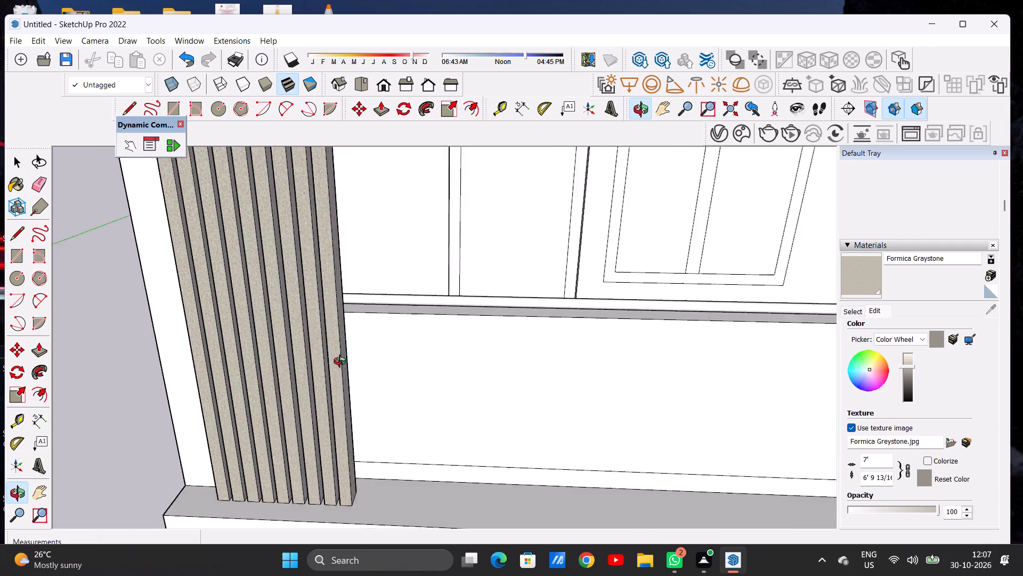
middle_drag(342, 363, 231, 372)
scroll(292, 367, up, 7)
click(295, 369)
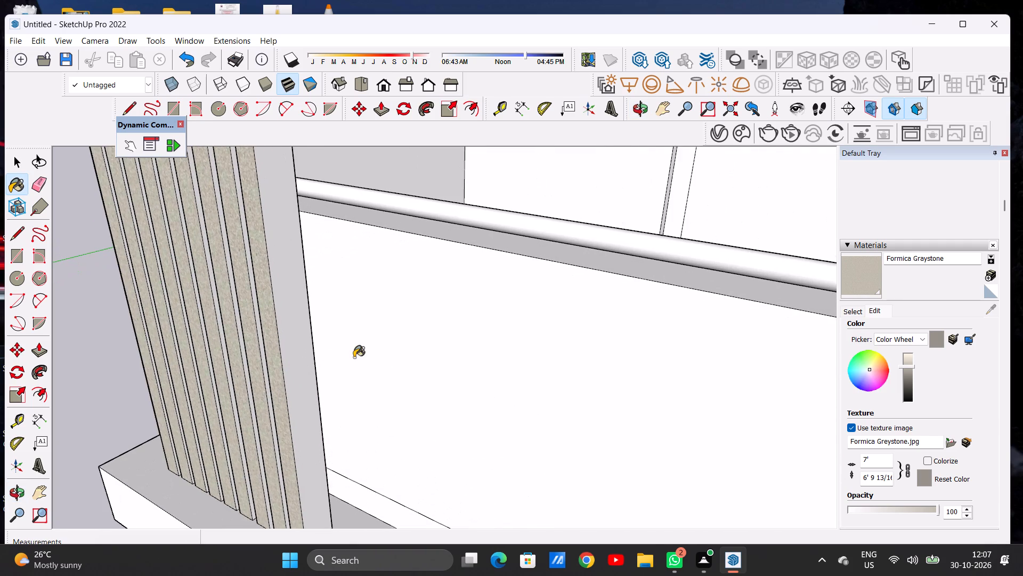
scroll(359, 358, down, 9)
scroll(277, 362, up, 8)
scroll(398, 361, up, 1)
scroll(397, 361, down, 1)
scroll(397, 361, up, 5)
scroll(391, 360, down, 1)
scroll(389, 360, up, 1)
scroll(387, 360, down, 1)
scroll(387, 360, up, 4)
click(383, 359)
scroll(314, 358, up, 6)
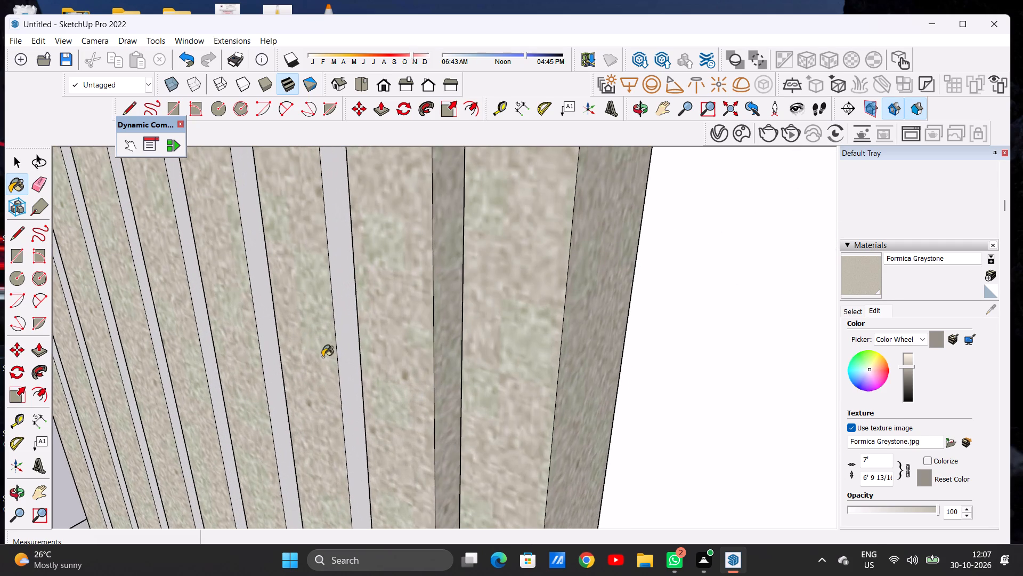
click(347, 349)
click(262, 354)
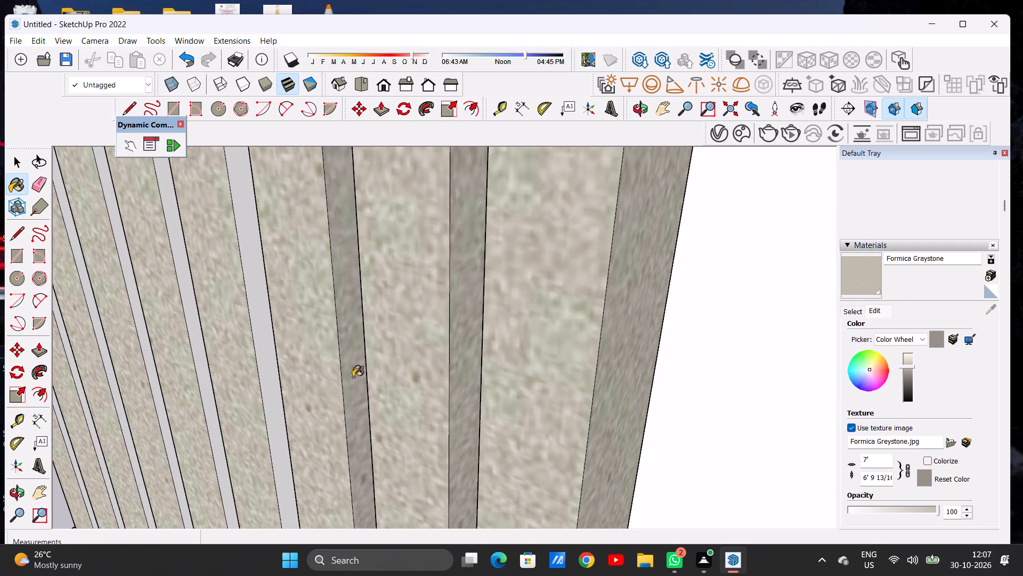
Paint the balcony-facing side faces of the five remaining slats, out to the house's outer edge, with Formica Graystone.
scroll(397, 380, down, 15)
scroll(345, 374, up, 6)
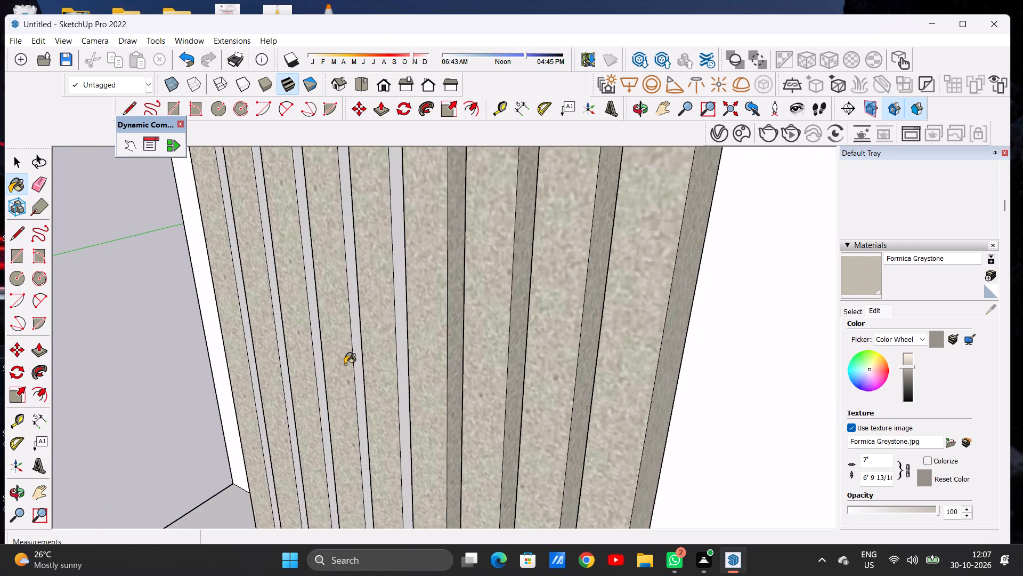
scroll(344, 360, up, 6)
click(456, 346)
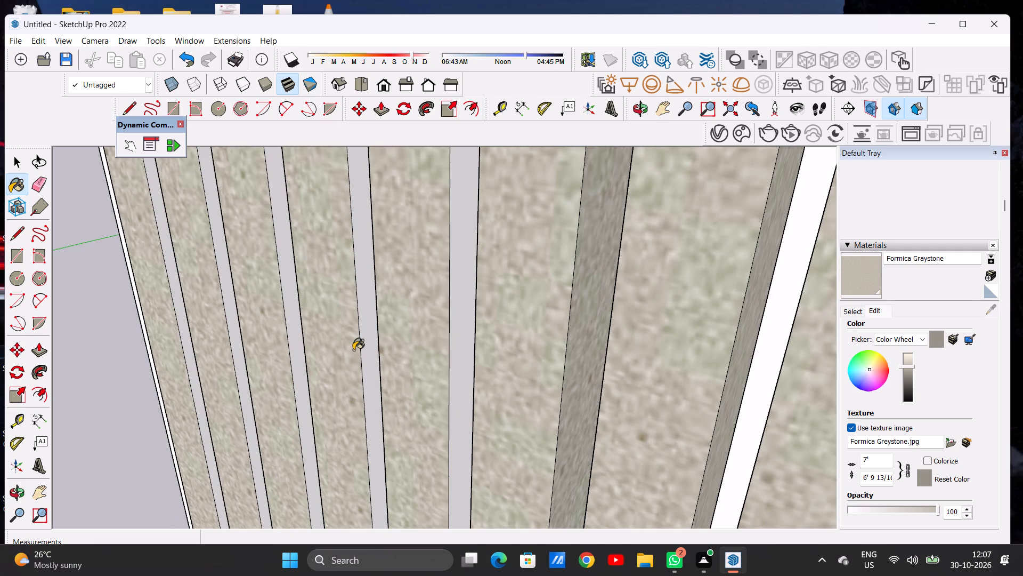
click(364, 346)
scroll(395, 365, down, 9)
scroll(294, 358, up, 2)
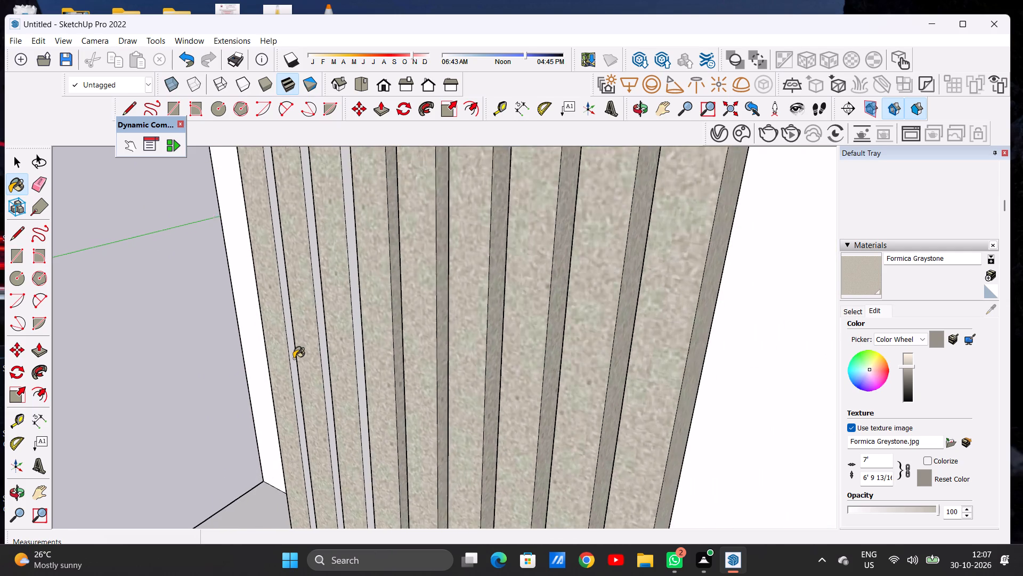
scroll(294, 358, up, 3)
scroll(408, 343, up, 6)
click(391, 346)
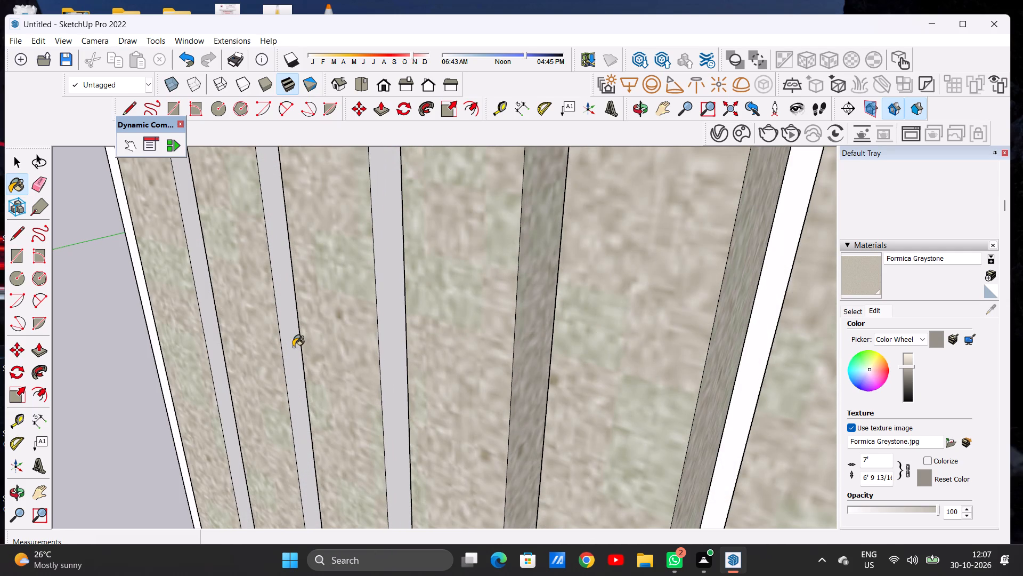
click(293, 347)
scroll(431, 355, down, 6)
scroll(288, 355, up, 8)
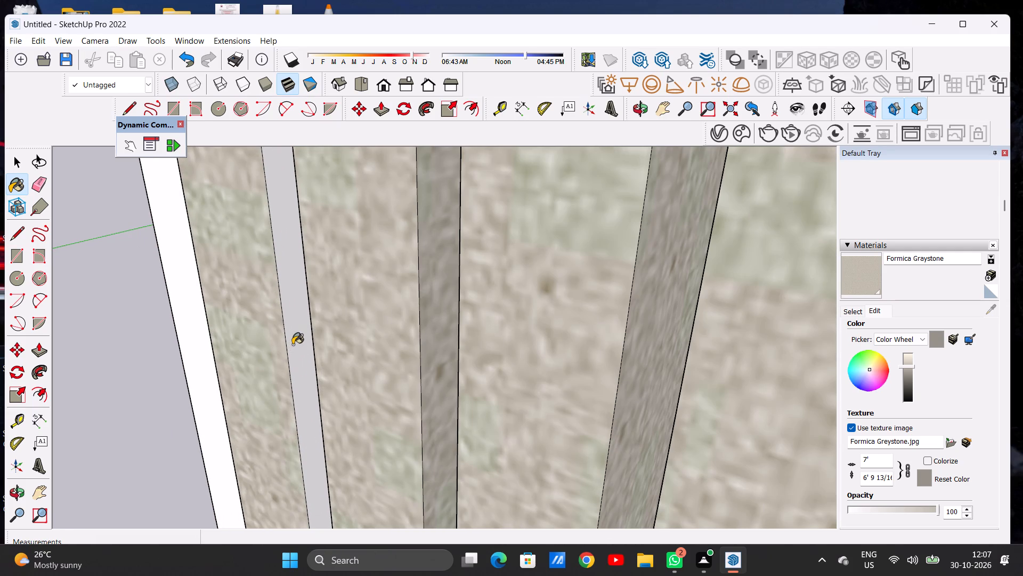
click(293, 345)
scroll(293, 361, down, 20)
scroll(293, 361, down, 11)
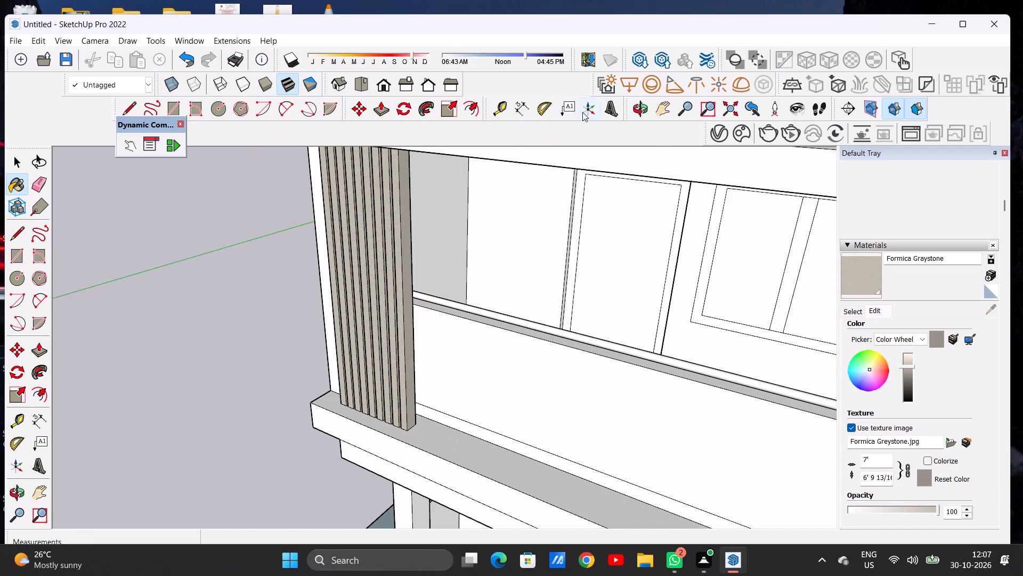
Paint the outward-facing side faces of the four slats next to the outermost balcony slat with Formica Graystone.
click(637, 105)
drag(314, 365, 481, 366)
drag(376, 365, 483, 350)
scroll(304, 373, down, 7)
drag(372, 355, 472, 344)
scroll(416, 357, up, 19)
drag(395, 369, 415, 362)
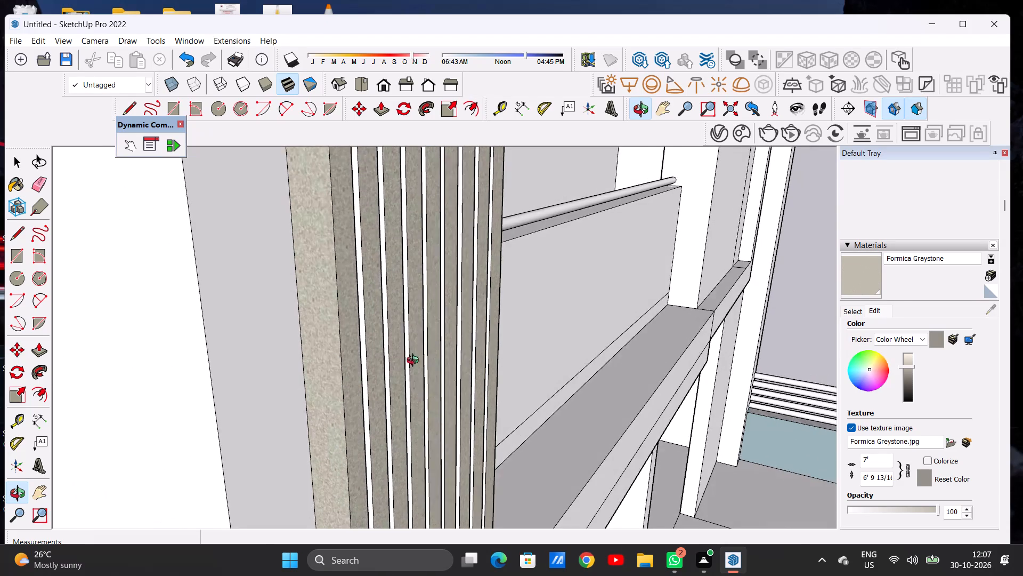
drag(415, 362, 397, 361)
scroll(419, 359, up, 3)
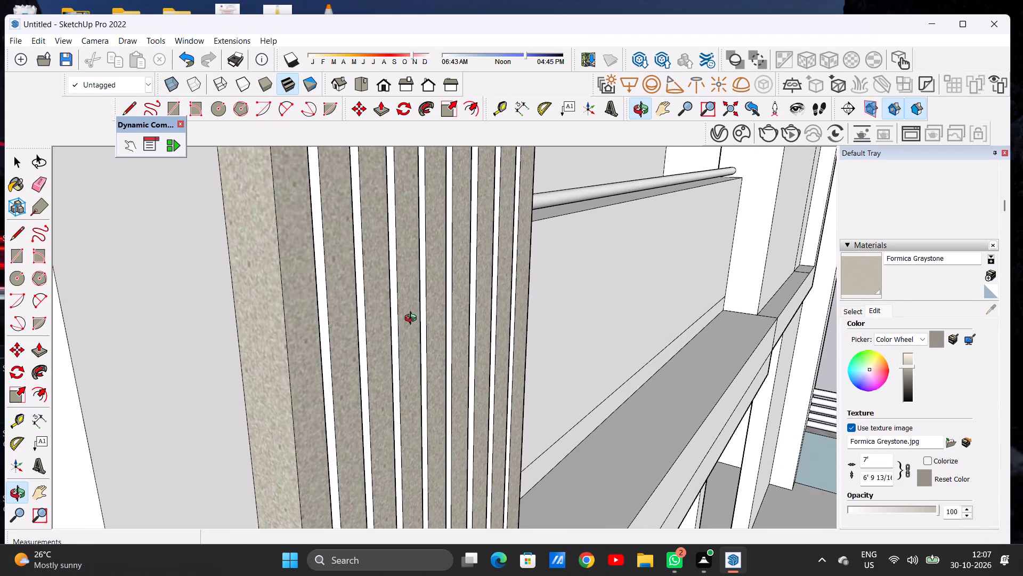
click(848, 277)
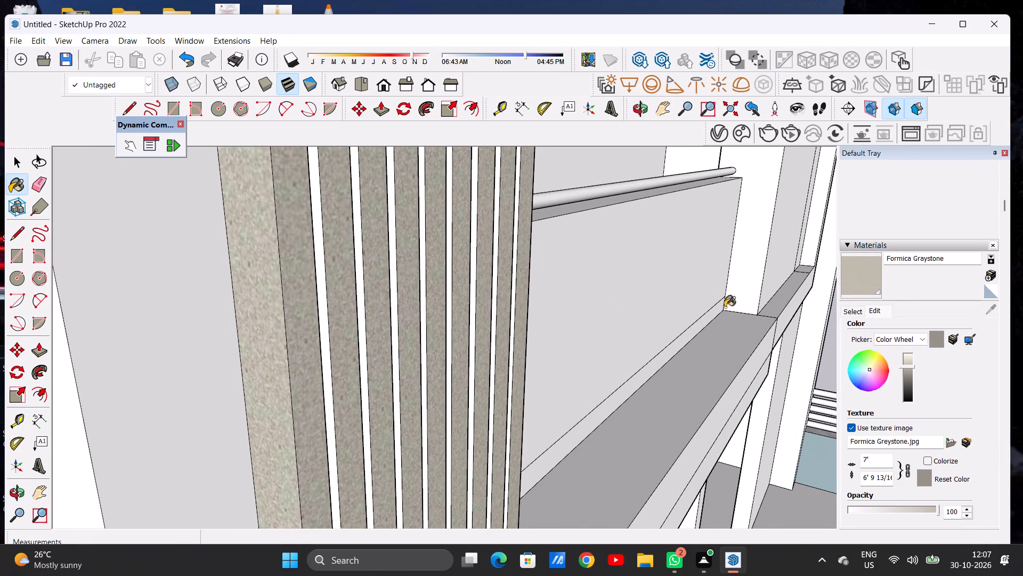
scroll(336, 412, up, 5)
click(325, 405)
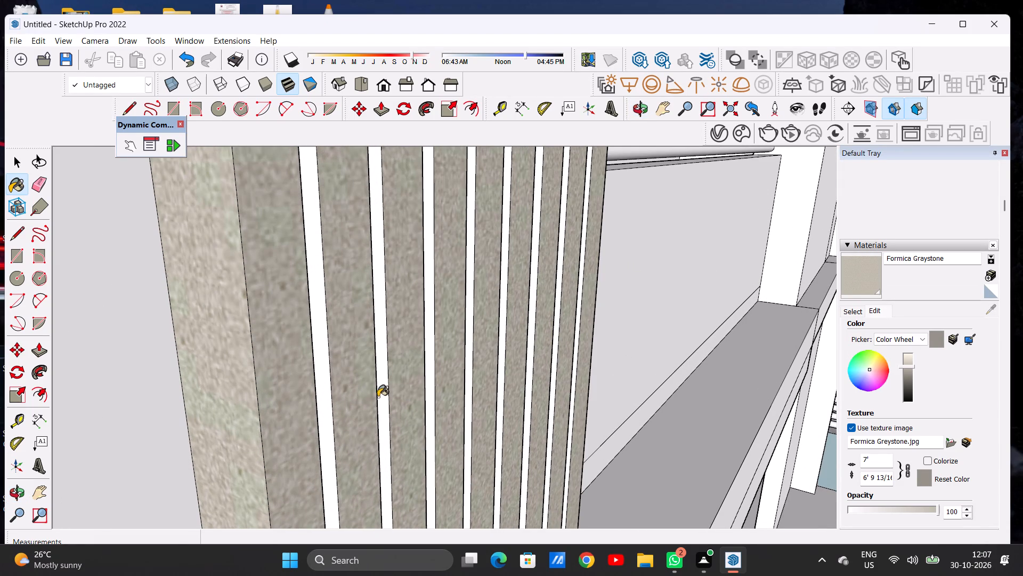
click(382, 396)
scroll(255, 400, down, 8)
scroll(367, 402, up, 1)
scroll(367, 402, down, 1)
scroll(367, 402, up, 4)
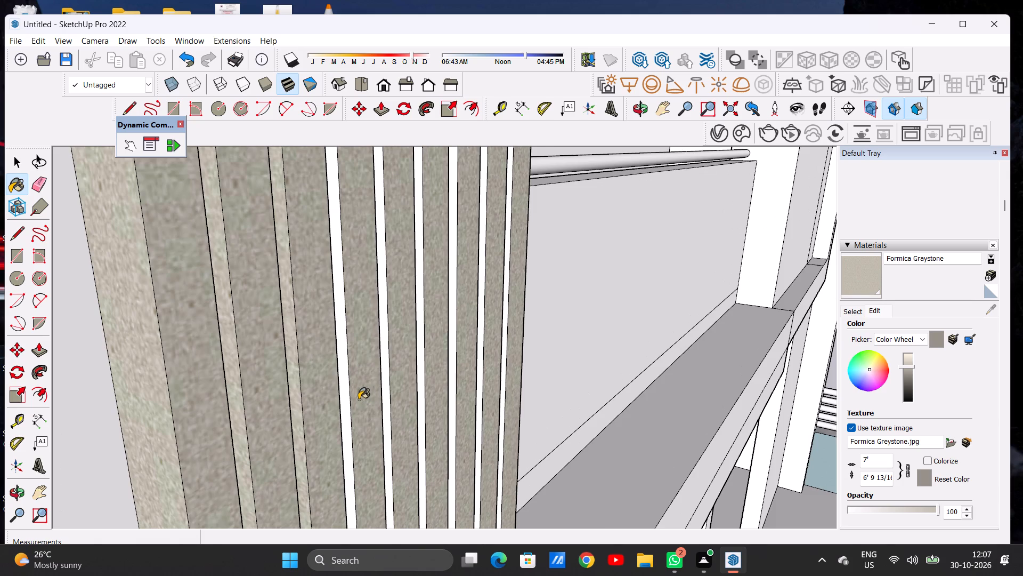
scroll(351, 403, up, 6)
click(344, 403)
click(415, 391)
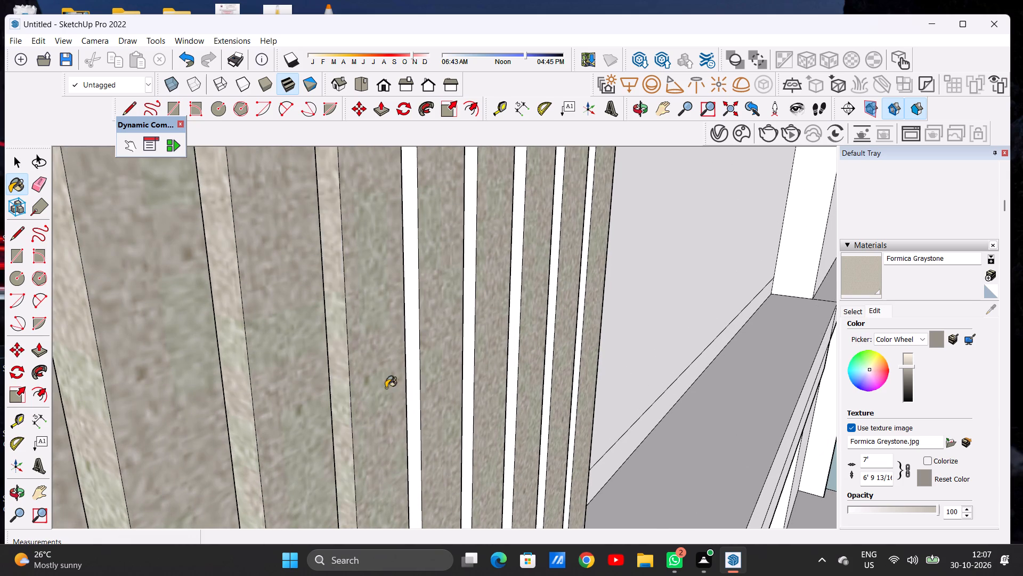
Paint the outward-facing side faces of the last four slats, up to the balcony opening, with Formica Graystone.
scroll(274, 378, down, 8)
scroll(405, 380, up, 7)
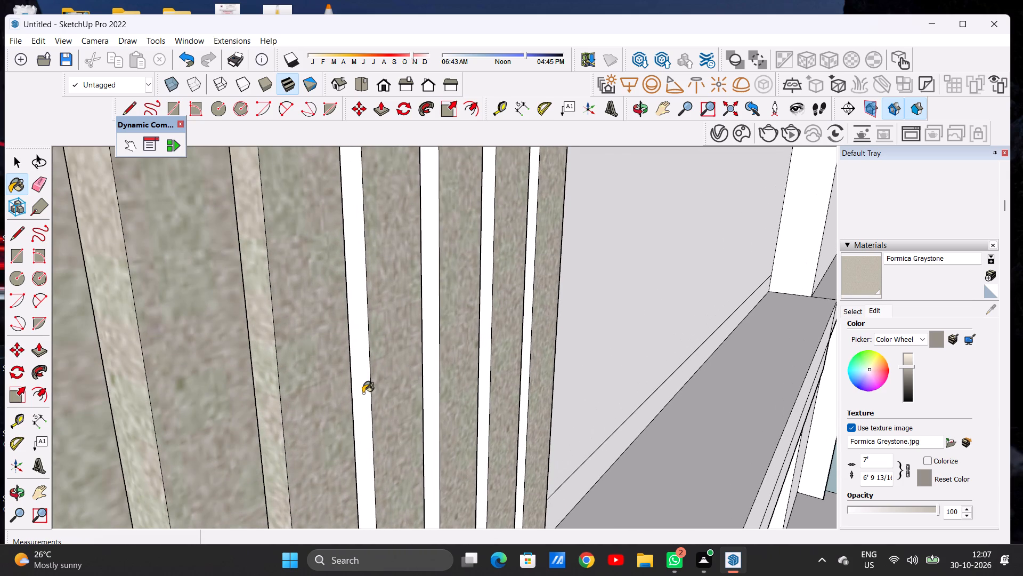
click(363, 393)
click(432, 381)
scroll(245, 386, down, 10)
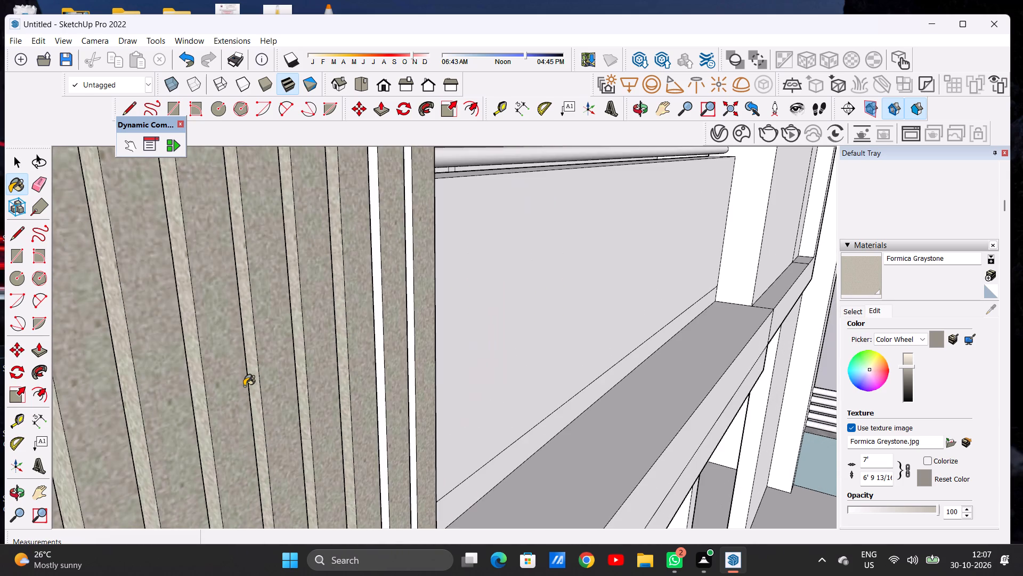
scroll(369, 378, up, 12)
click(377, 385)
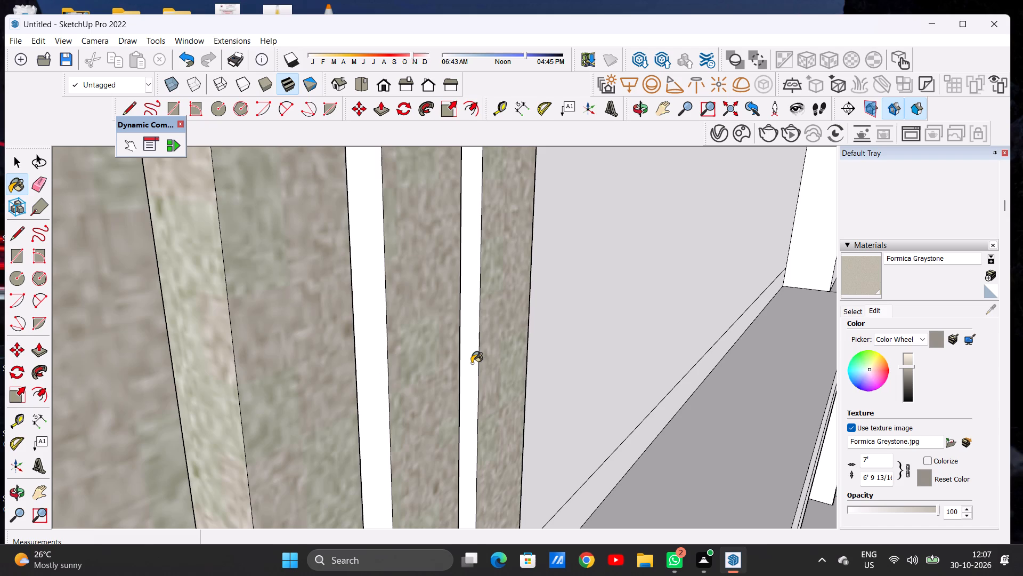
click(472, 363)
scroll(429, 369, down, 3)
scroll(429, 369, up, 1)
scroll(429, 369, down, 20)
scroll(429, 369, down, 2)
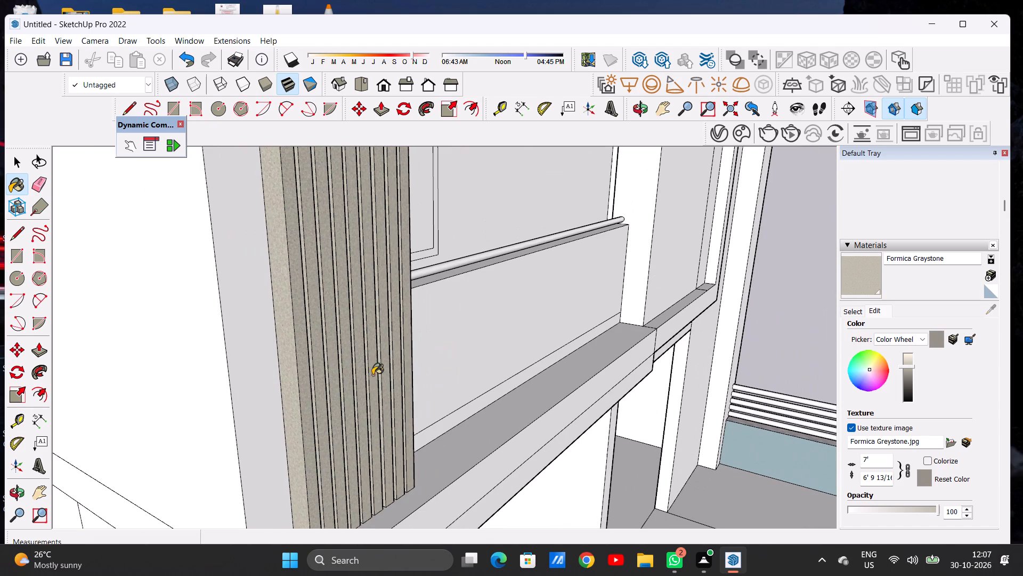
scroll(372, 375, down, 1)
key(space)
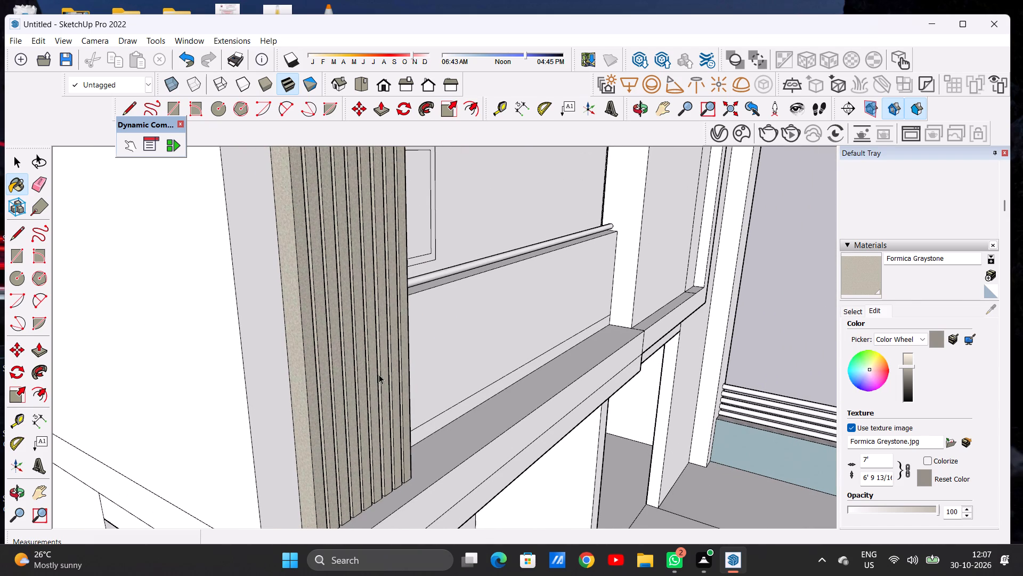
Paint the inward-facing rear faces of the slats nearest the first-floor balcony opening, behind the railing, with Formica Graystone.
click(641, 106)
drag(516, 309, 241, 331)
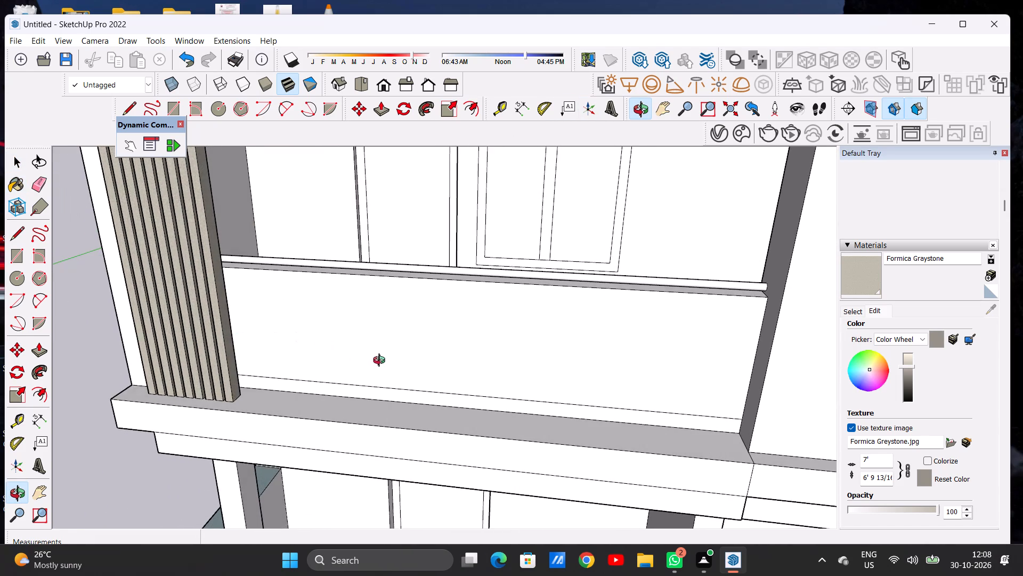
scroll(385, 366, down, 12)
drag(360, 342, 277, 342)
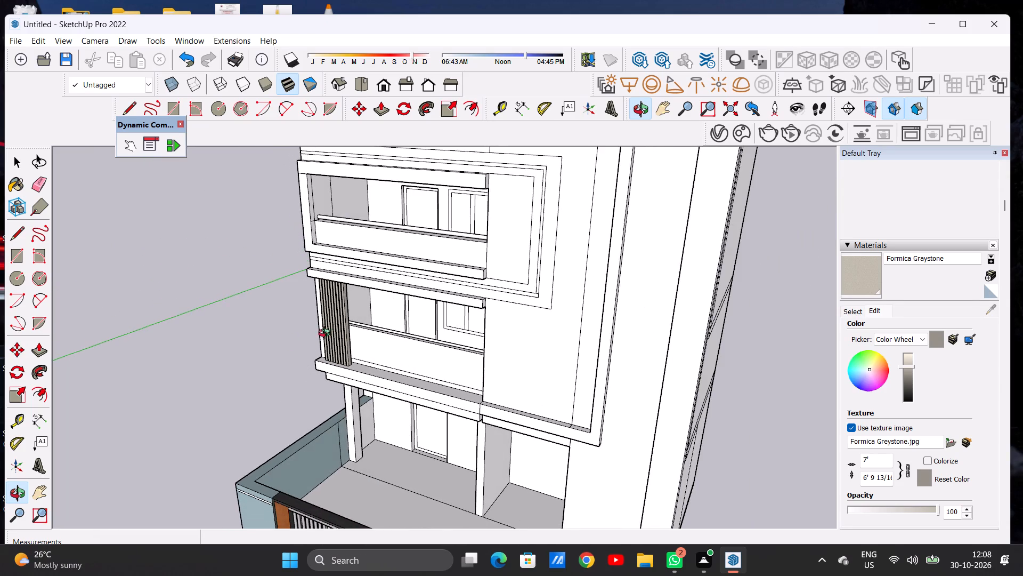
scroll(344, 327, up, 14)
drag(384, 313, 239, 322)
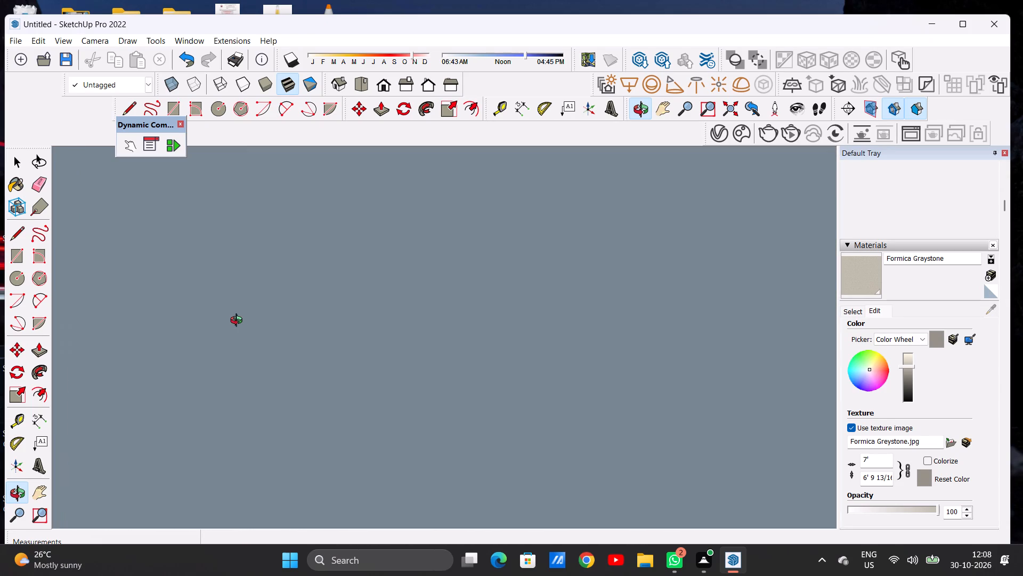
drag(239, 322, 249, 290)
scroll(248, 289, up, 5)
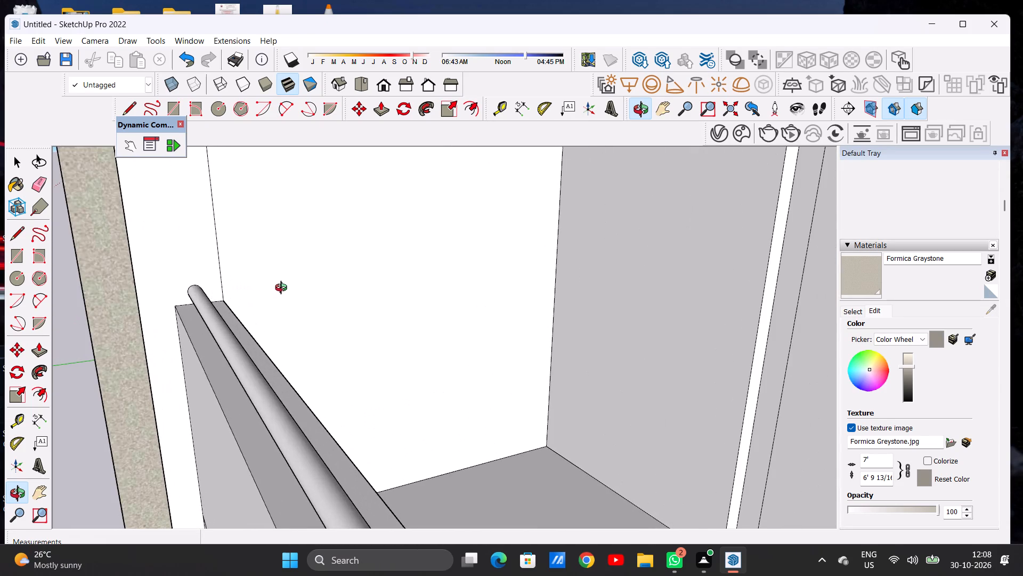
drag(285, 289, 82, 331)
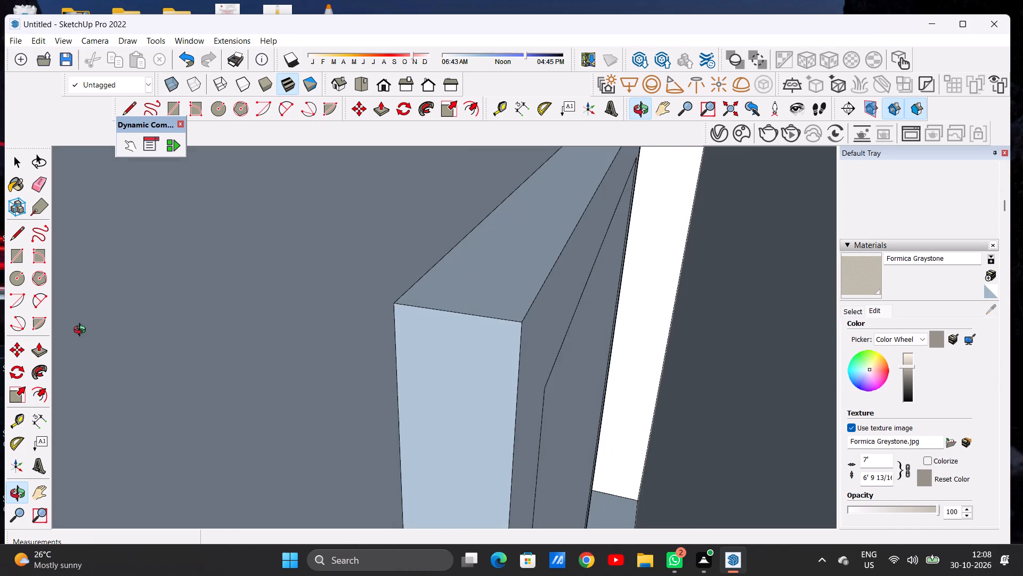
drag(82, 331, 129, 324)
scroll(113, 305, up, 8)
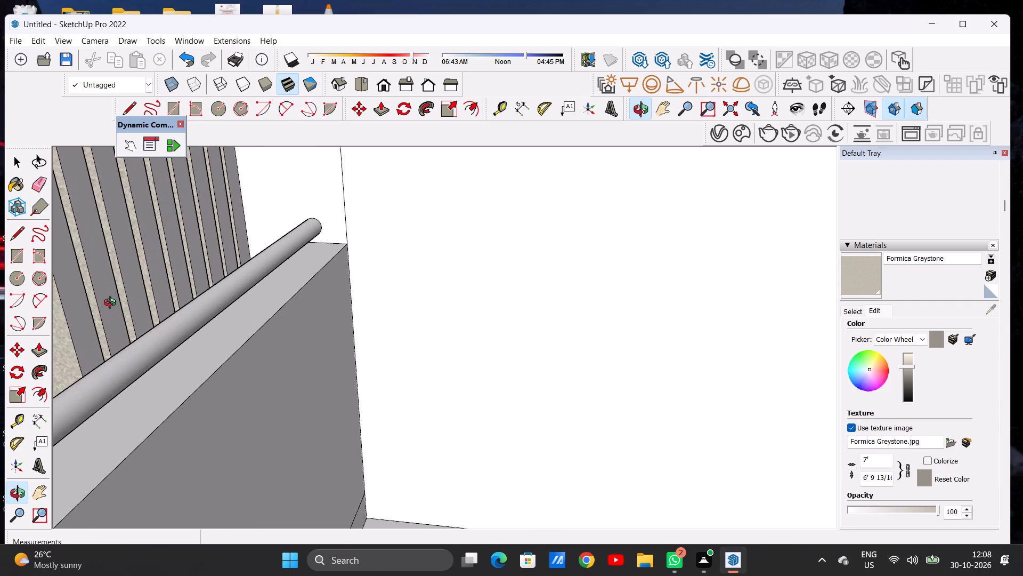
click(856, 273)
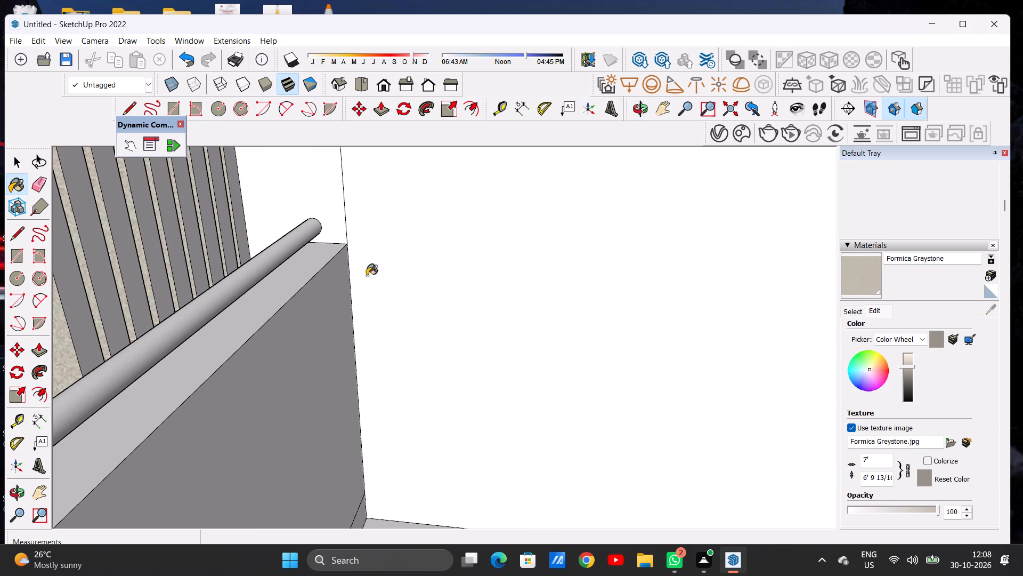
click(75, 330)
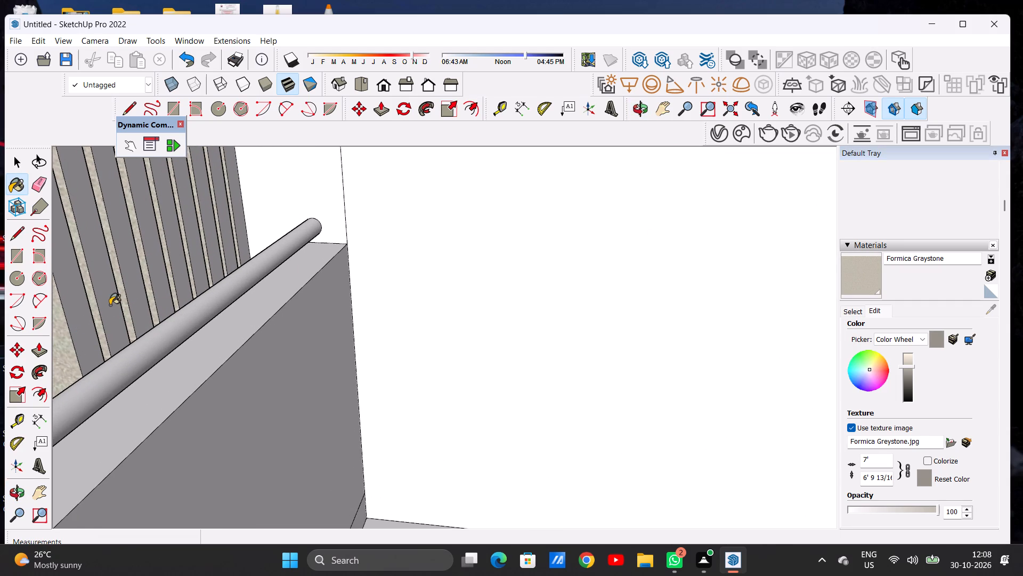
click(109, 305)
click(126, 293)
click(138, 294)
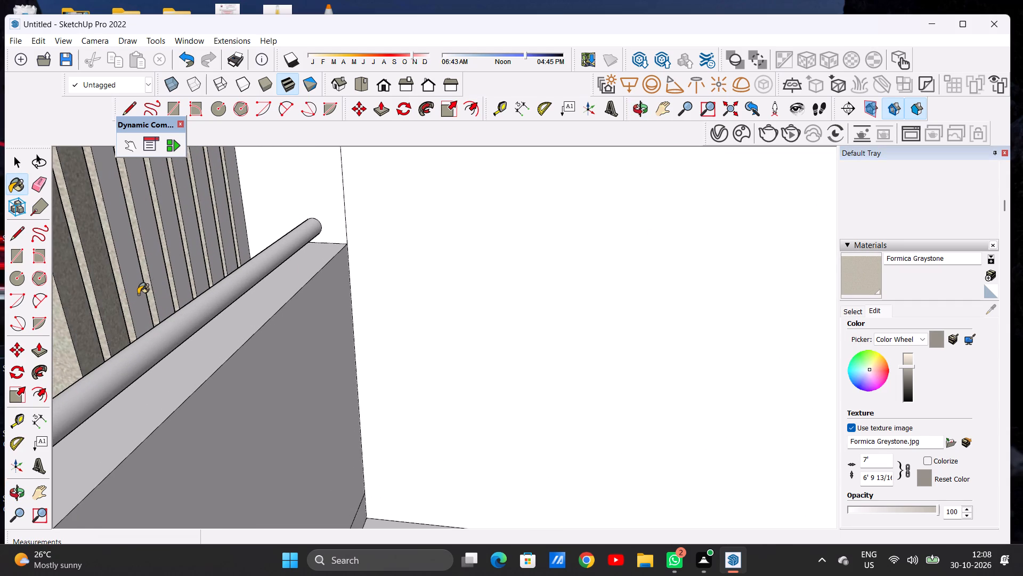
click(159, 286)
click(178, 277)
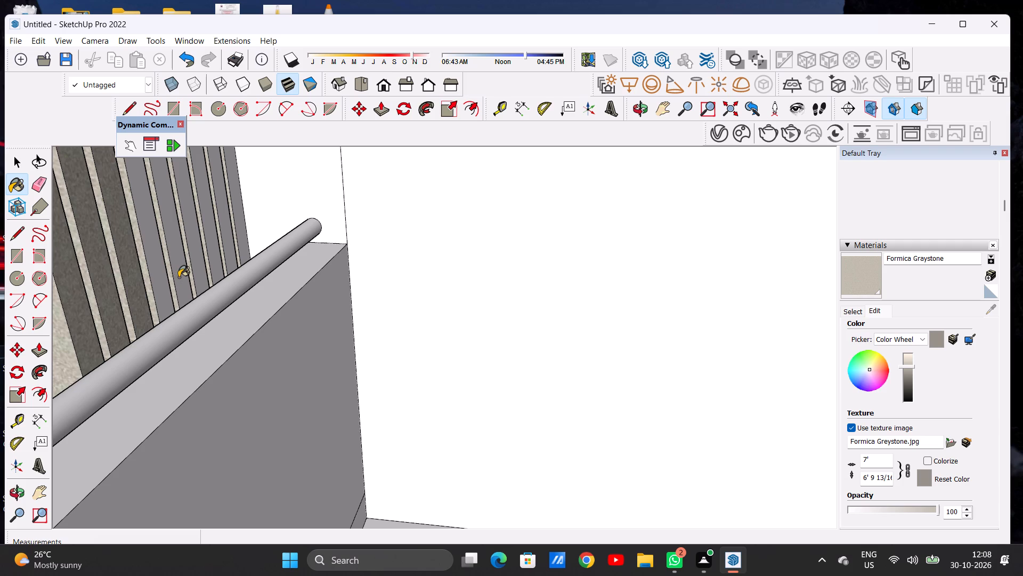
Paint the inward-facing rear faces of the last four slats, up to the house's outer edge, with Formica Graystone.
scroll(207, 253, up, 4)
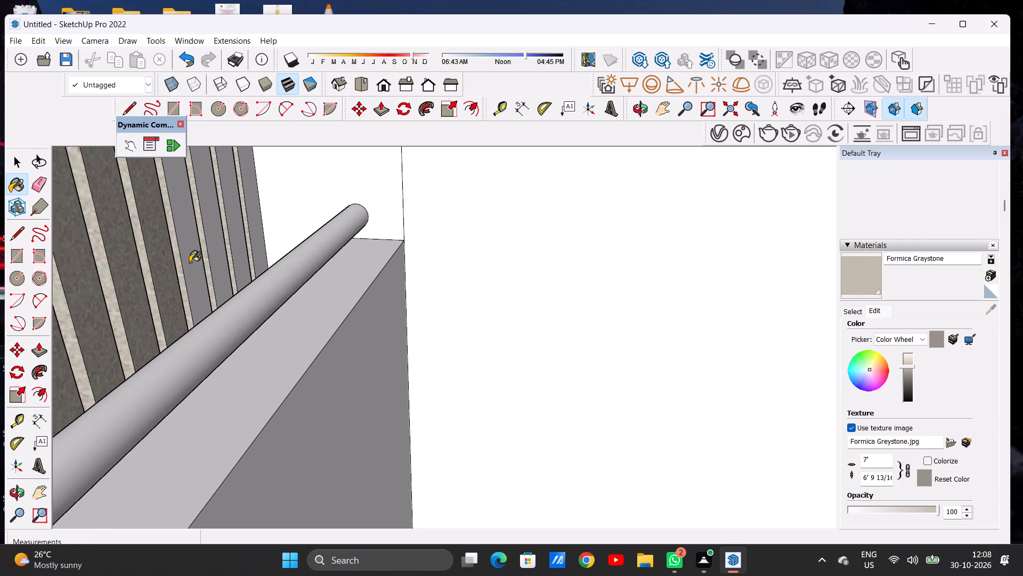
click(188, 265)
click(212, 251)
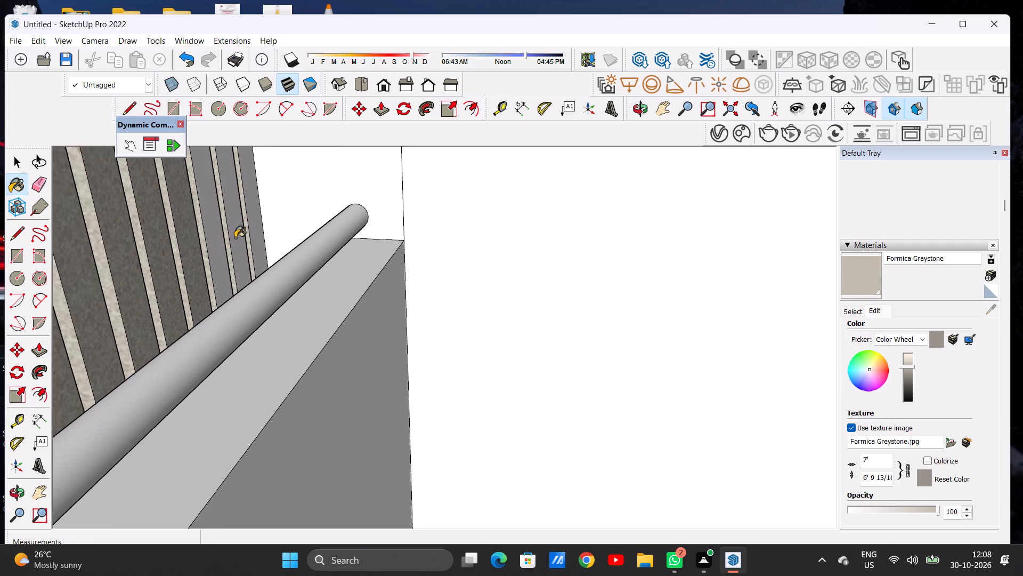
click(238, 236)
click(258, 221)
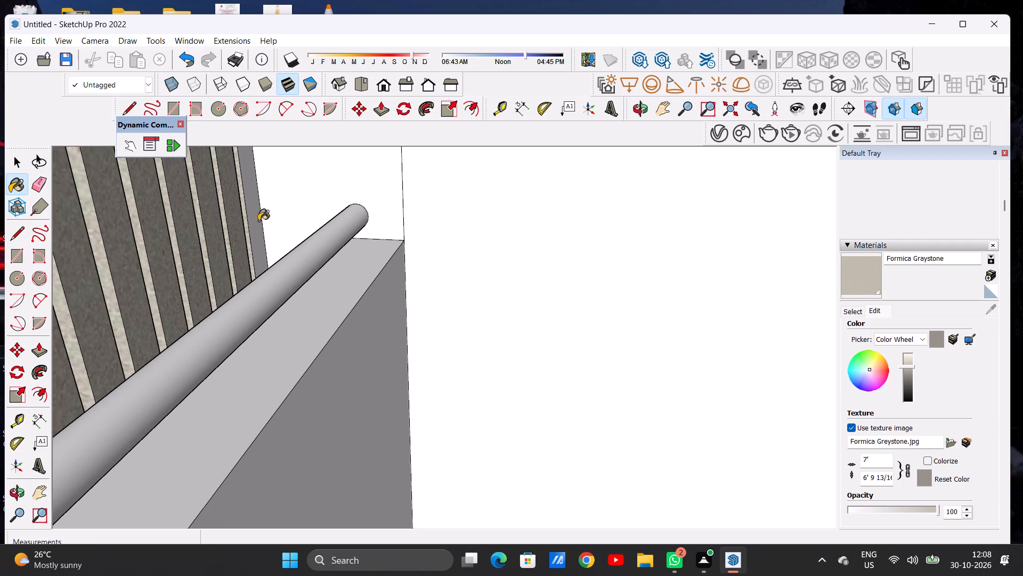
key(space)
Examine the painted first-floor balcony slats and the surrounding front facade from close up and farther away.
click(639, 103)
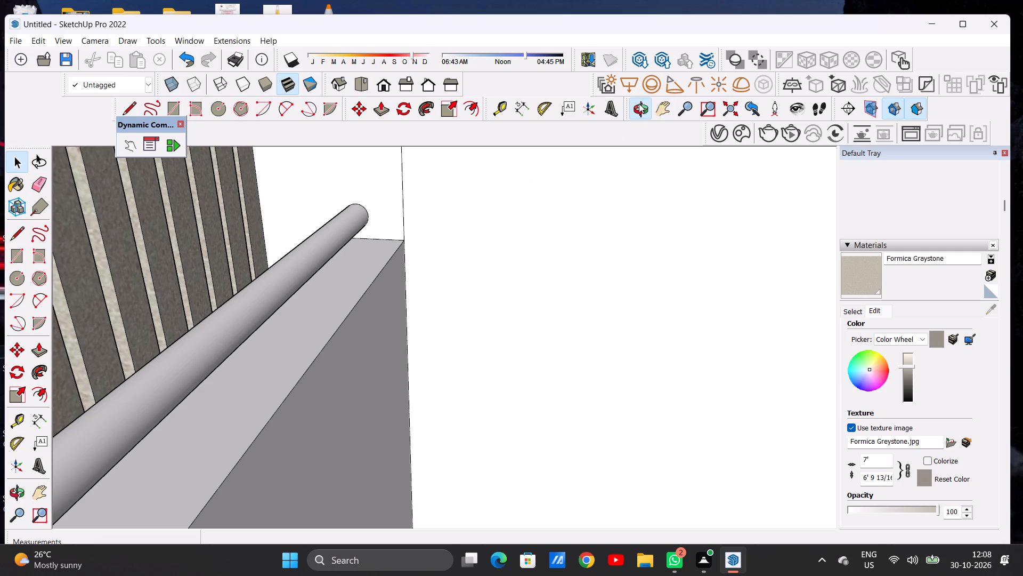
drag(224, 314, 470, 283)
scroll(418, 341, down, 20)
scroll(418, 341, down, 9)
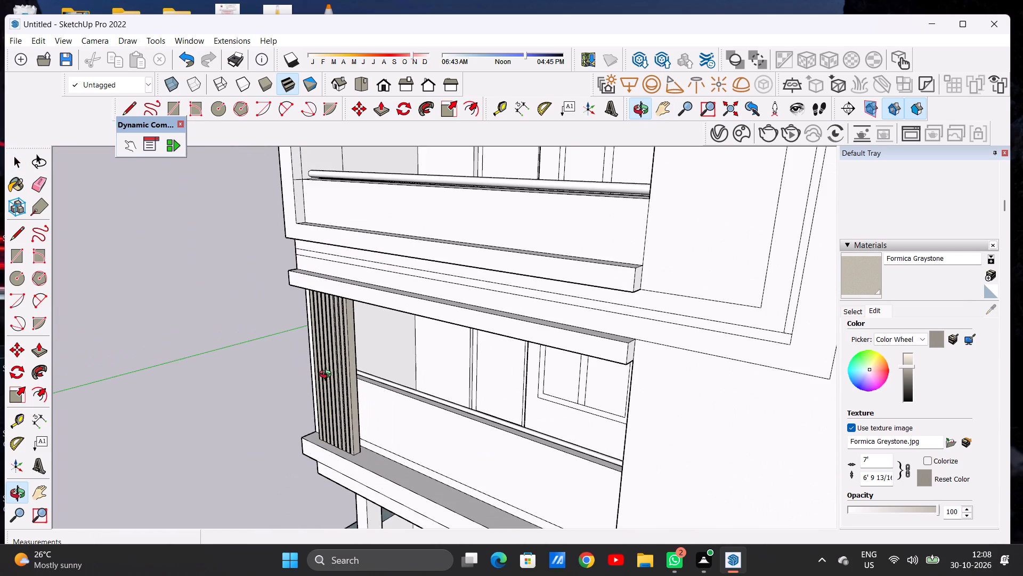
drag(328, 375, 500, 347)
scroll(310, 383, down, 12)
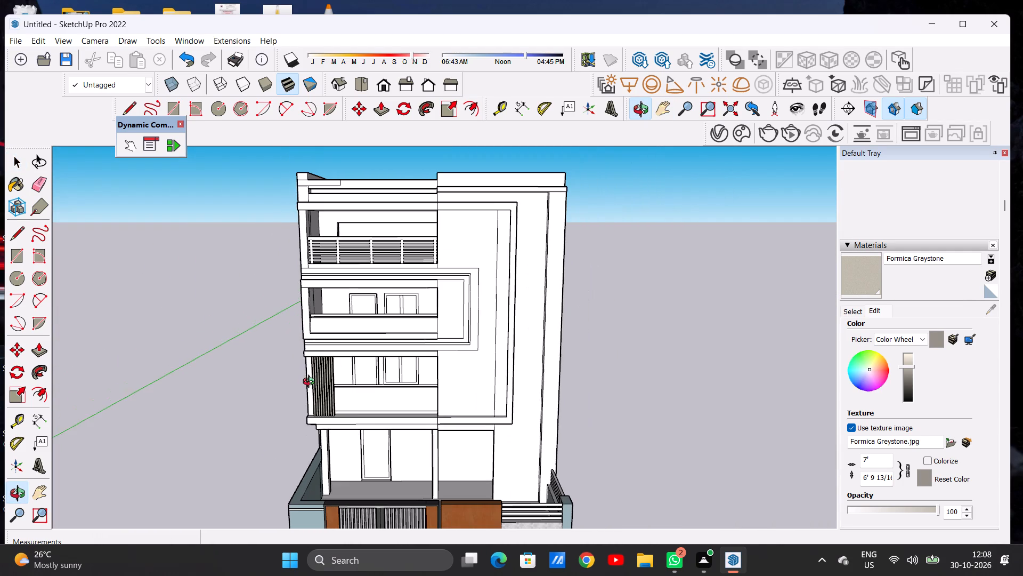
scroll(387, 385, up, 8)
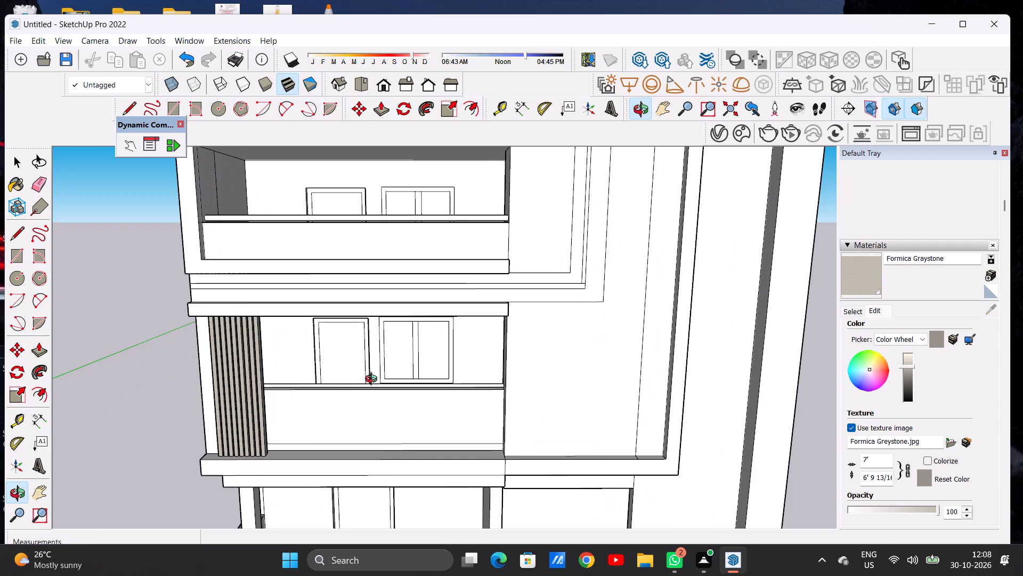
scroll(369, 380, down, 12)
scroll(379, 413, up, 6)
scroll(353, 361, up, 4)
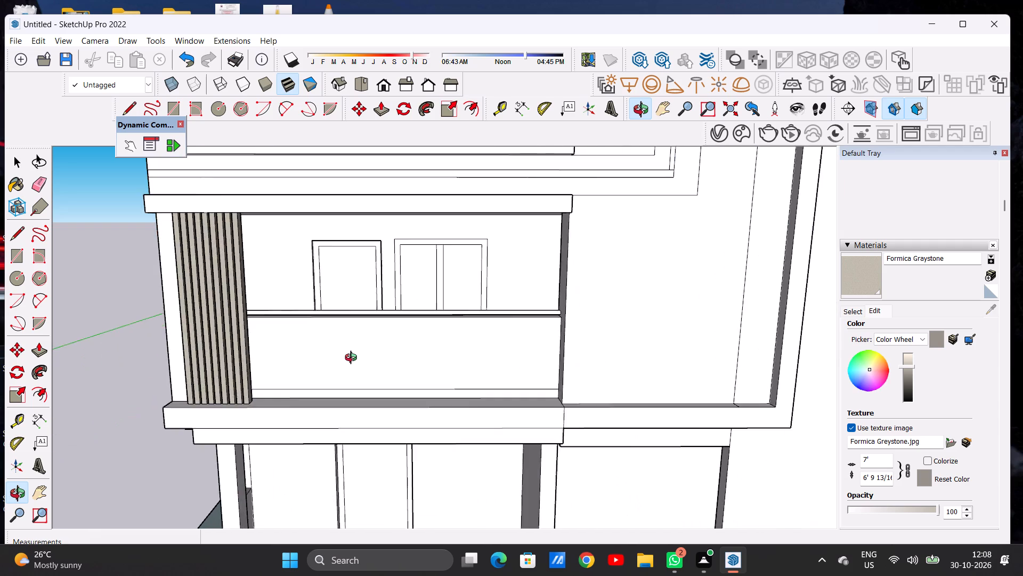
scroll(353, 359, up, 6)
scroll(353, 359, down, 1)
scroll(353, 359, up, 2)
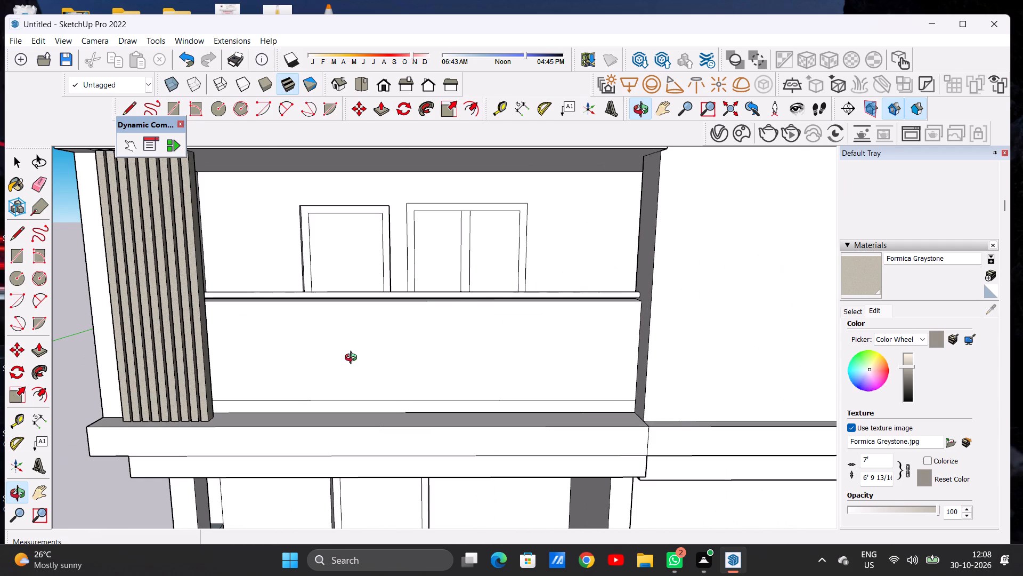
key(space)
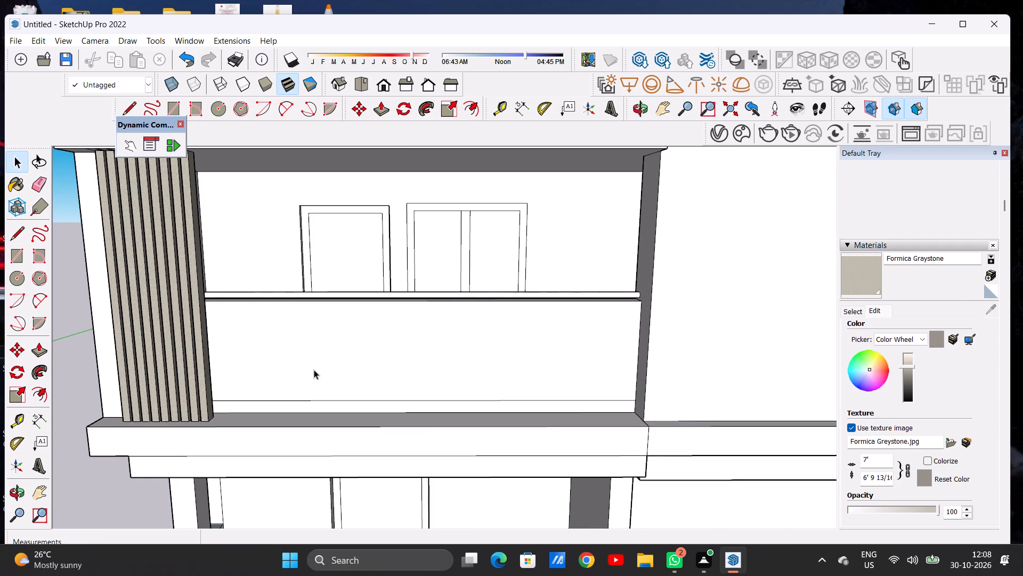
scroll(307, 381, down, 3)
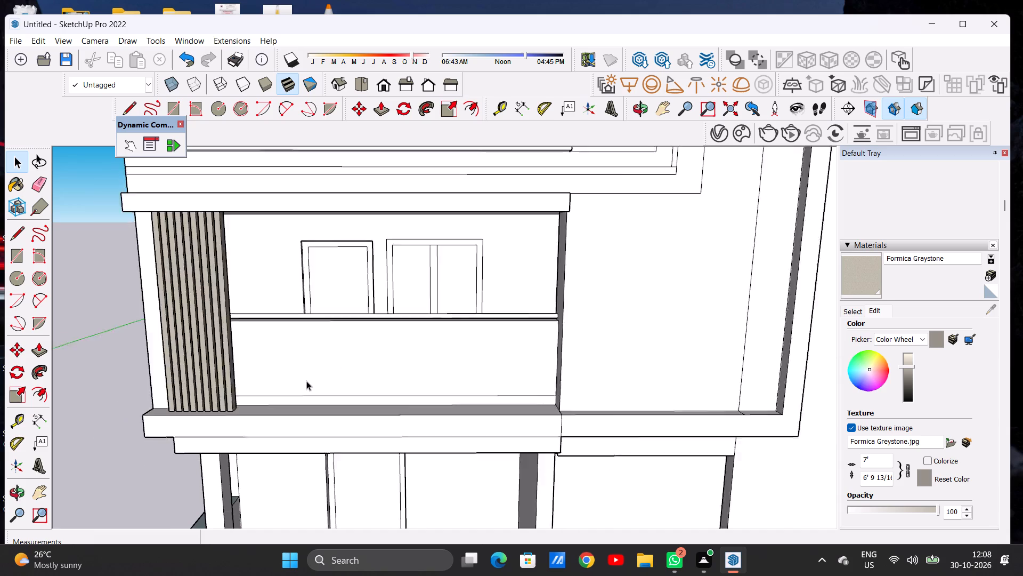
scroll(306, 381, down, 4)
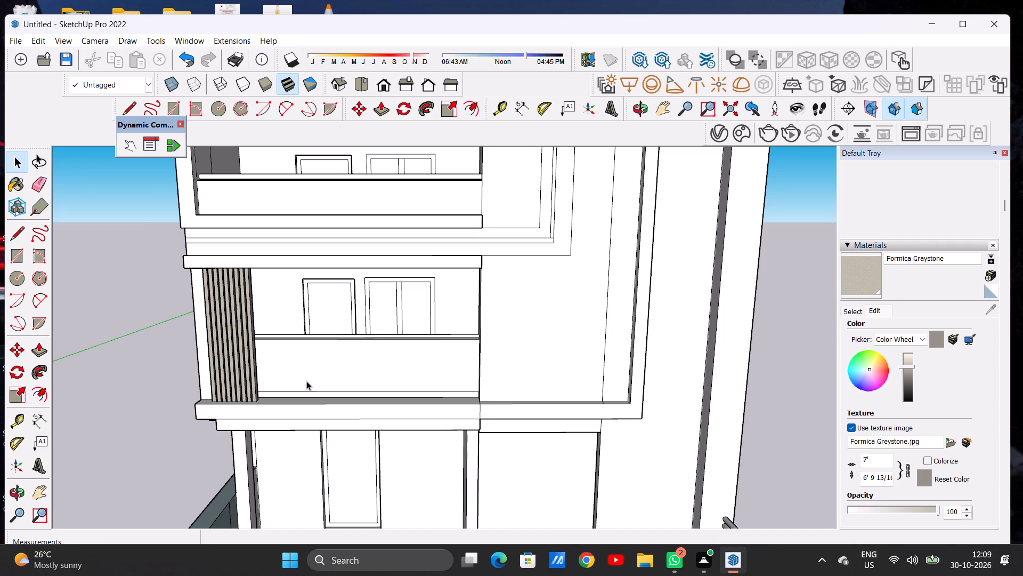
scroll(297, 380, down, 4)
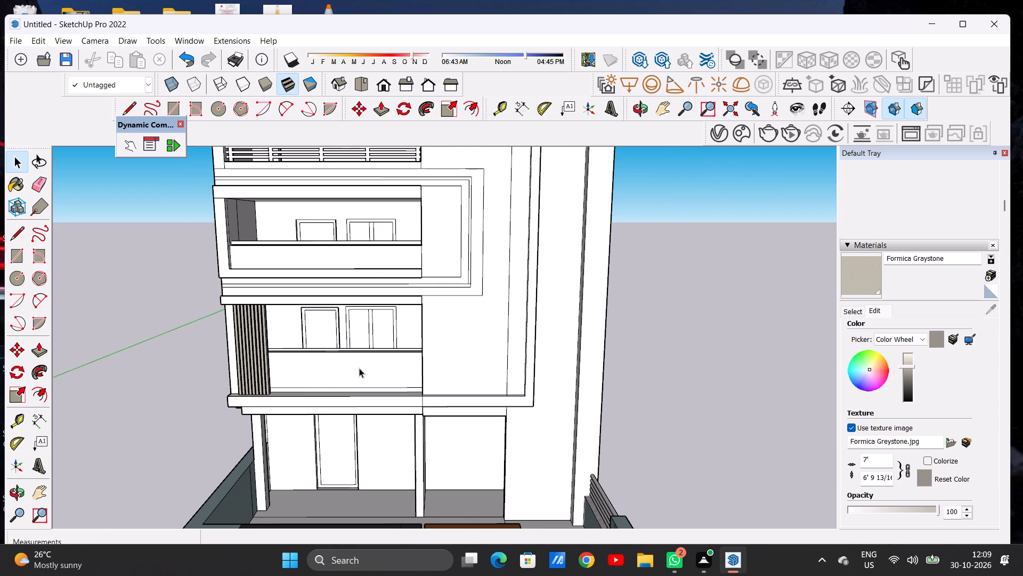
Paint the round handrail of the first-floor balcony with Terrazzo Tile Light from the Synthetic Surfaces materials.
middle_drag(292, 374, 414, 395)
scroll(416, 363, up, 12)
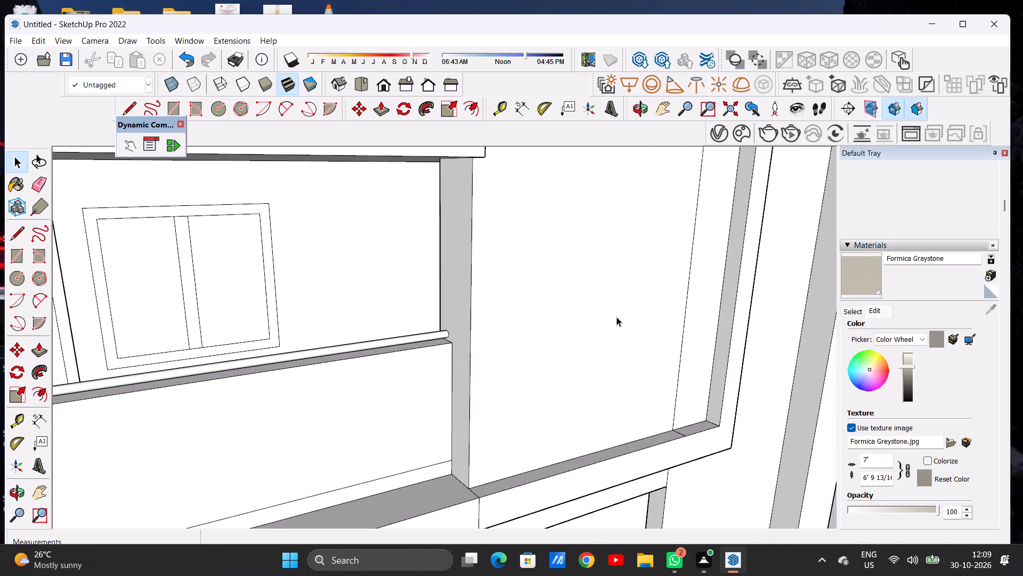
click(849, 310)
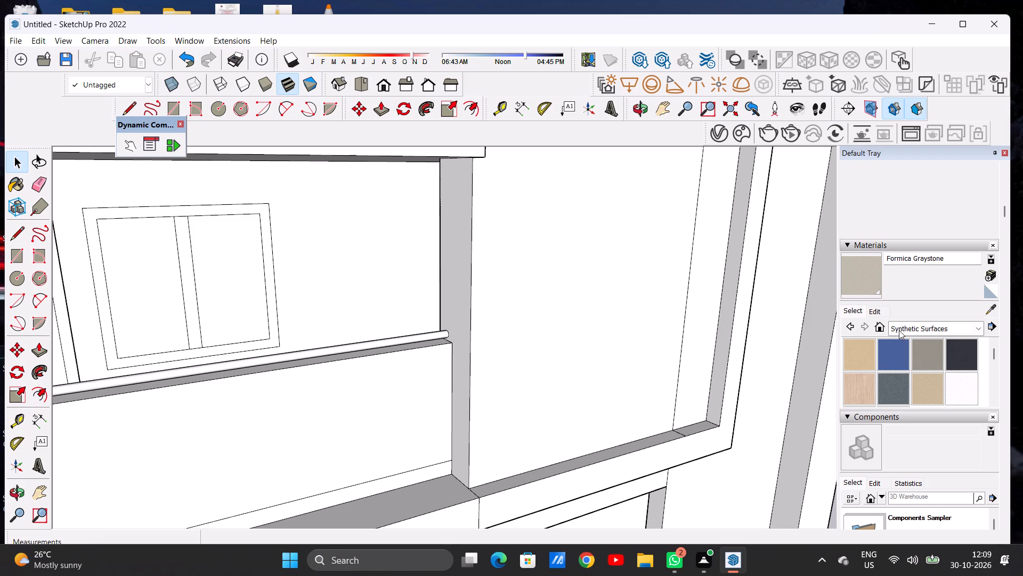
scroll(907, 353, down, 1)
click(895, 354)
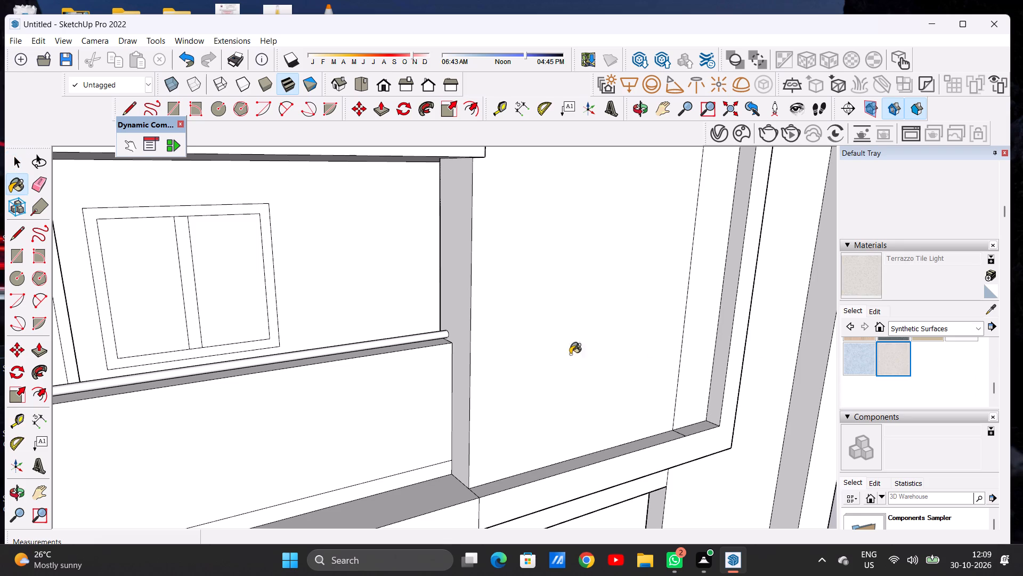
scroll(434, 347, up, 14)
click(453, 321)
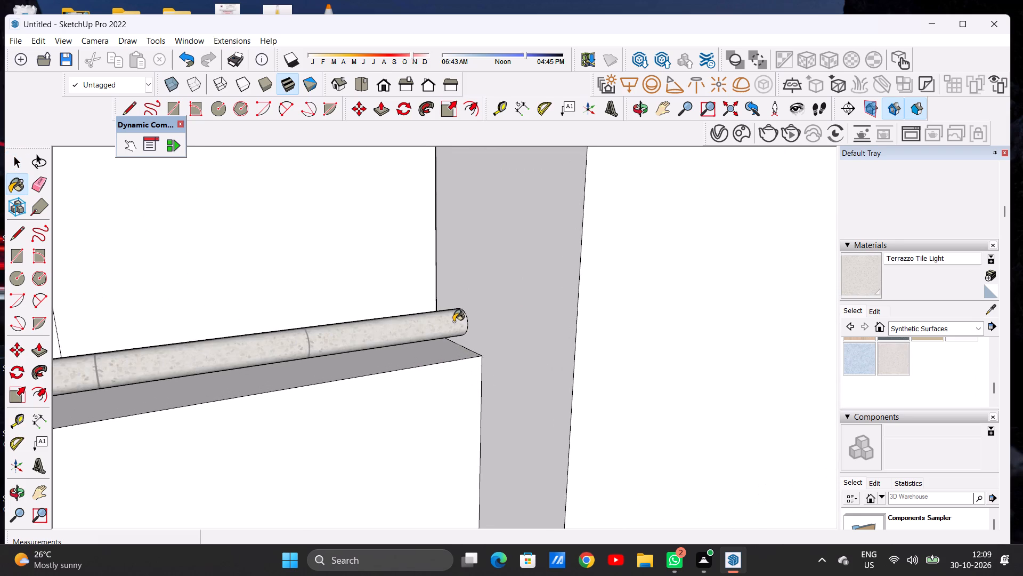
Paint the round handrail of the second-floor balcony with Terrazzo Tile Light.
scroll(443, 328, down, 20)
scroll(443, 328, down, 4)
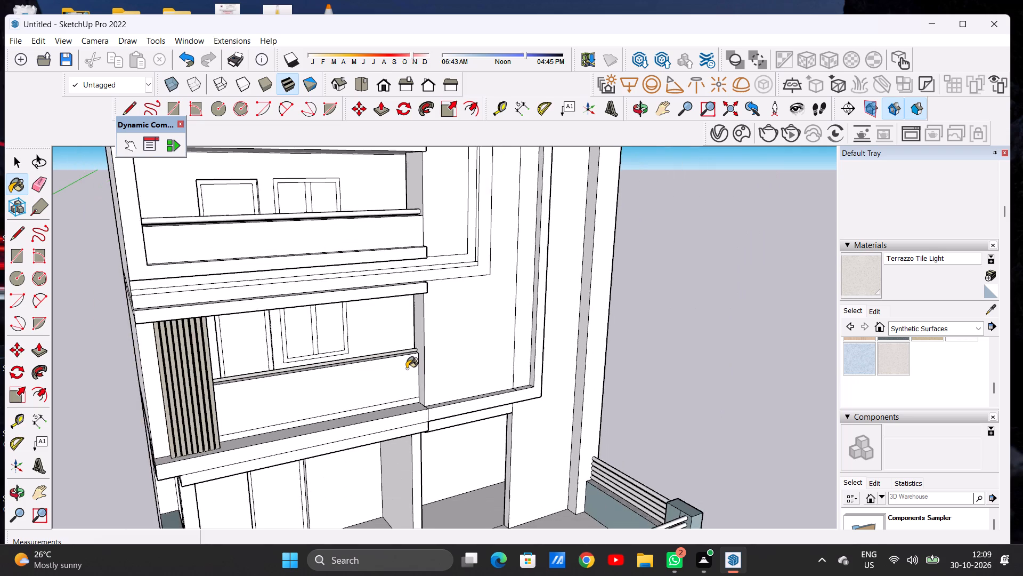
scroll(407, 369, down, 3)
scroll(409, 229, up, 9)
scroll(415, 246, down, 1)
scroll(417, 250, up, 5)
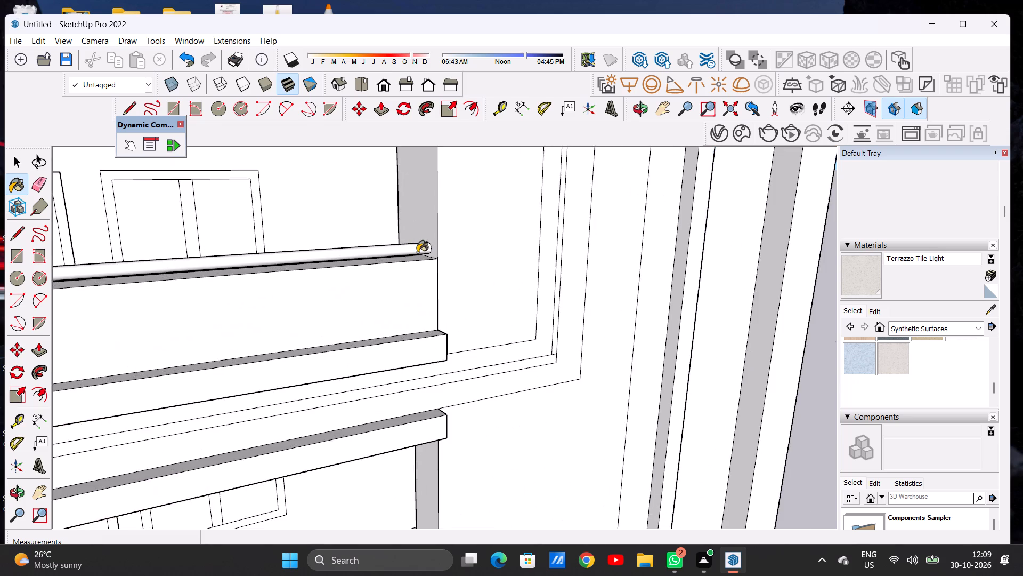
scroll(417, 252, up, 9)
click(408, 244)
scroll(413, 258, down, 10)
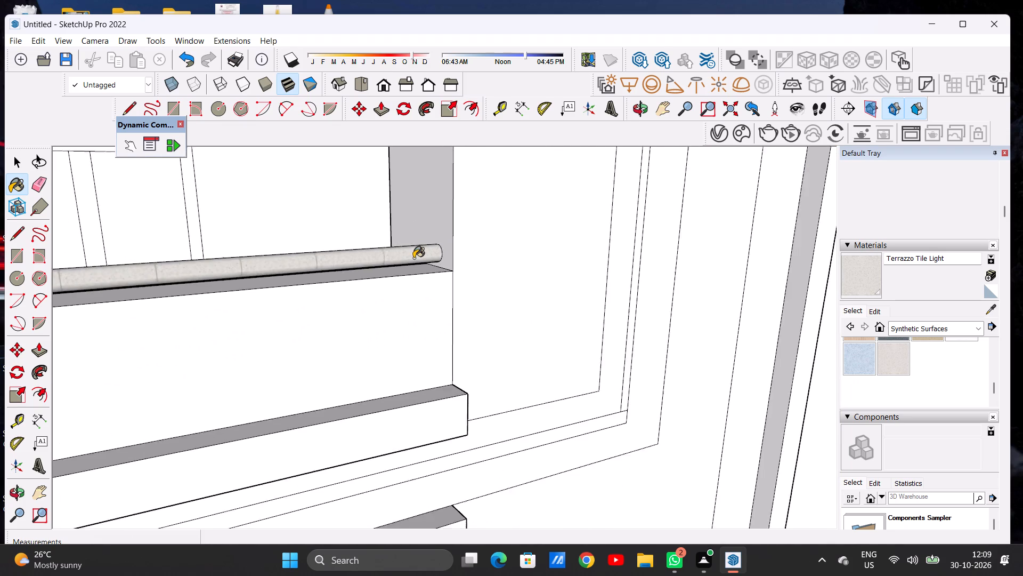
scroll(413, 258, down, 20)
scroll(413, 258, down, 2)
scroll(405, 361, up, 14)
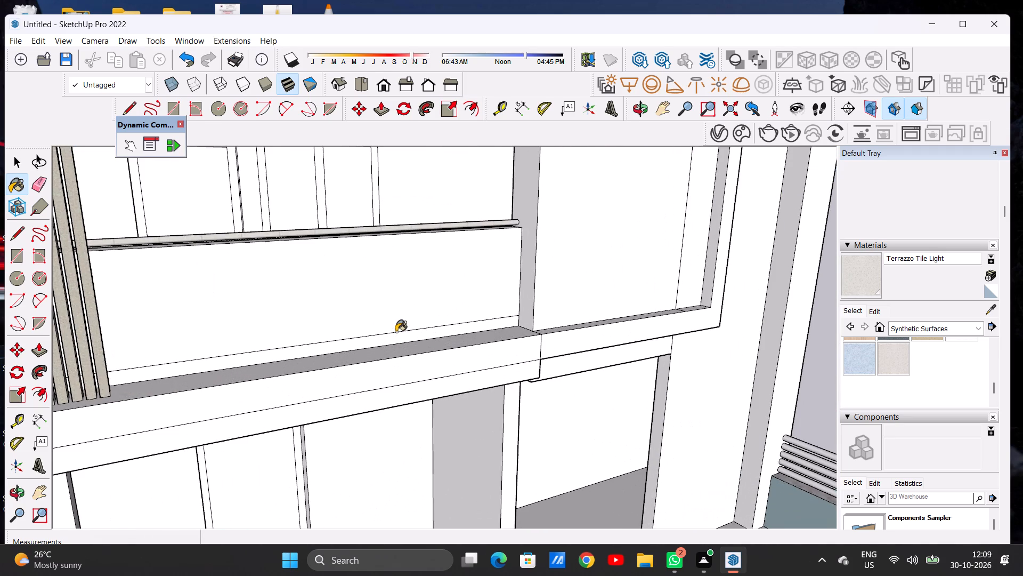
key(space)
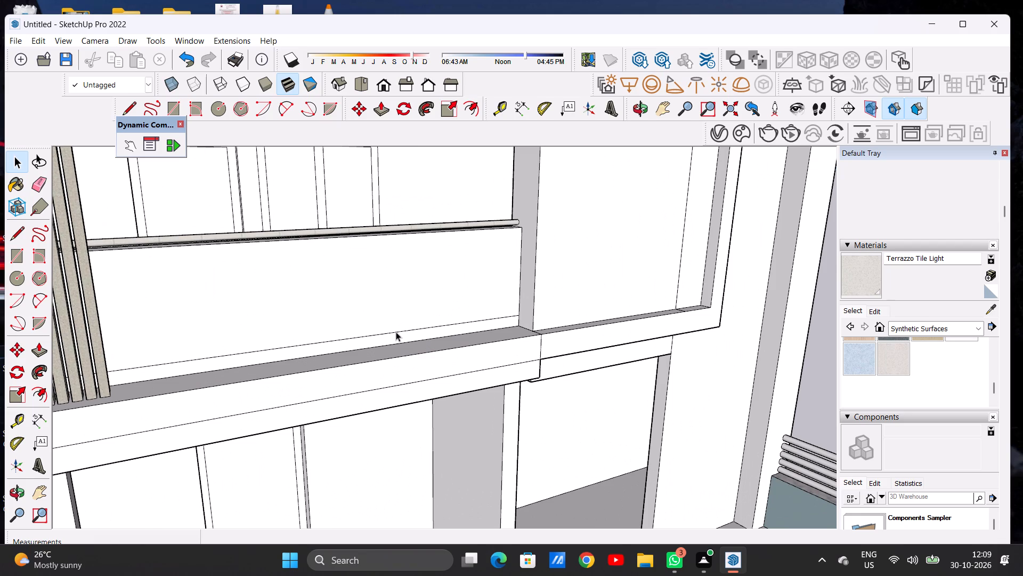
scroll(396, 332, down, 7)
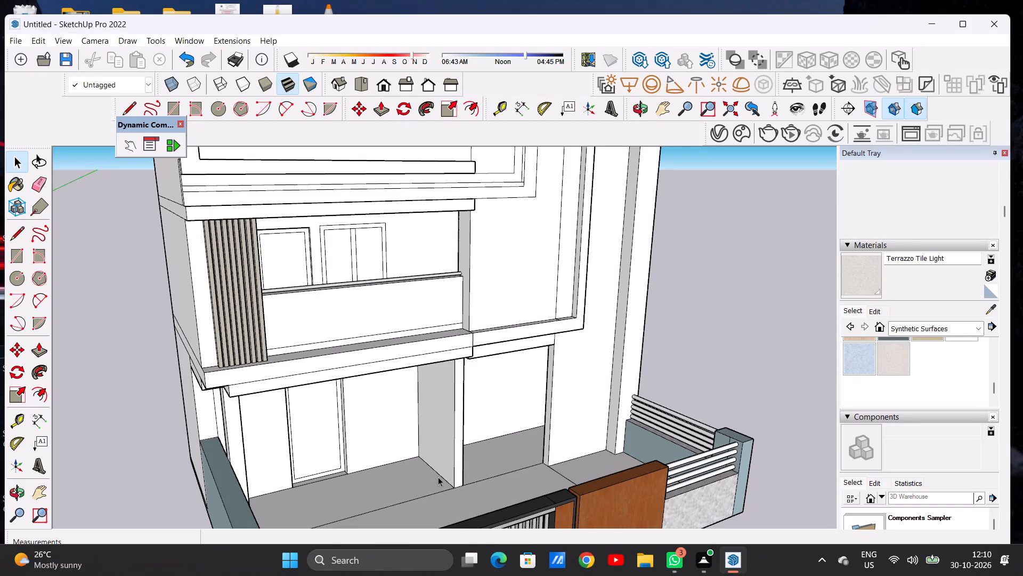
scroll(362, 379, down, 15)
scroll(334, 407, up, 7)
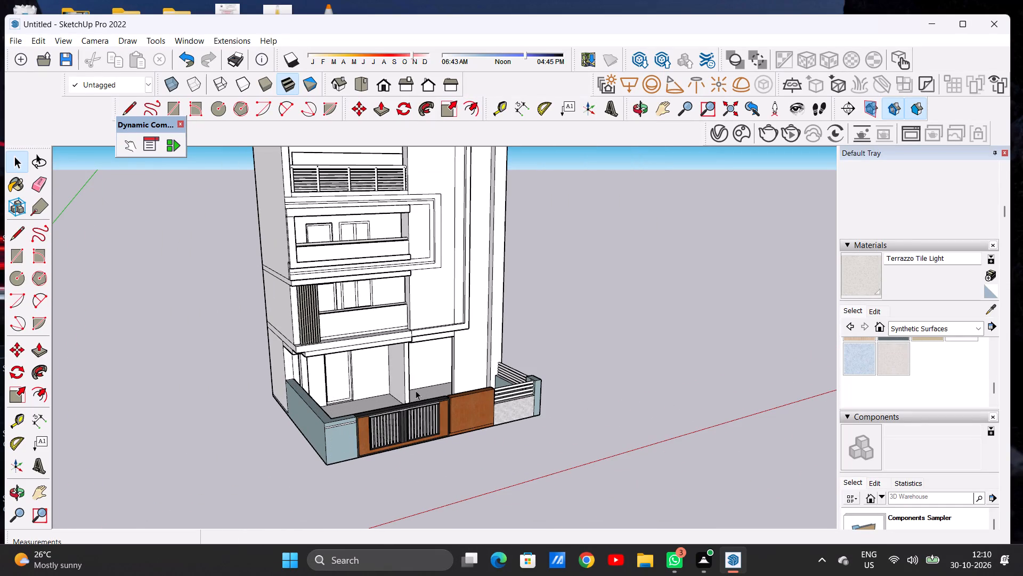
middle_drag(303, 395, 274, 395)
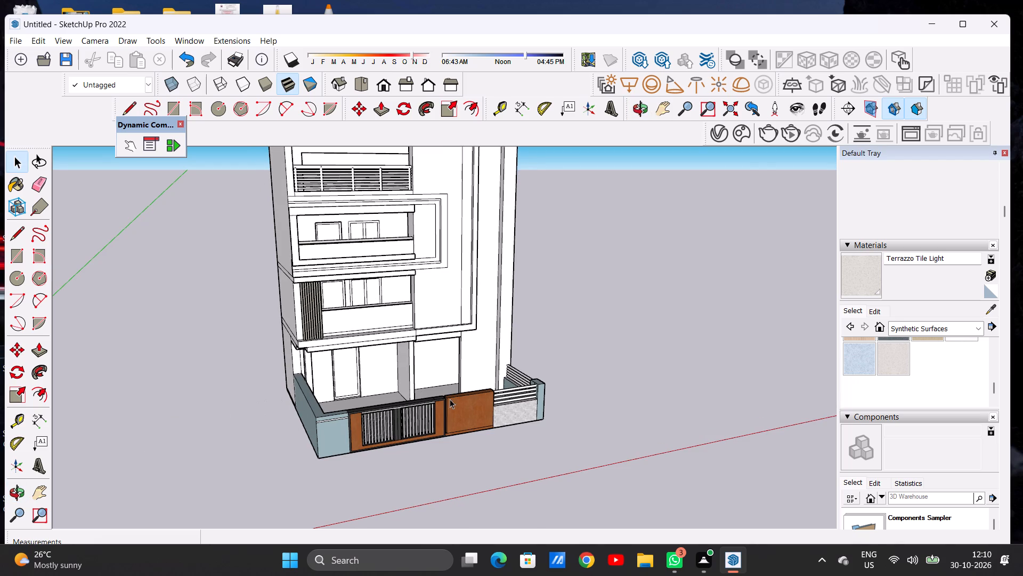
Paint the unpainted inner face of the side boundary wall, behind the ground-floor corner column, with Formica Speckled Grey.
key(o)
drag(460, 389, 254, 428)
scroll(366, 347, up, 14)
drag(402, 344, 290, 359)
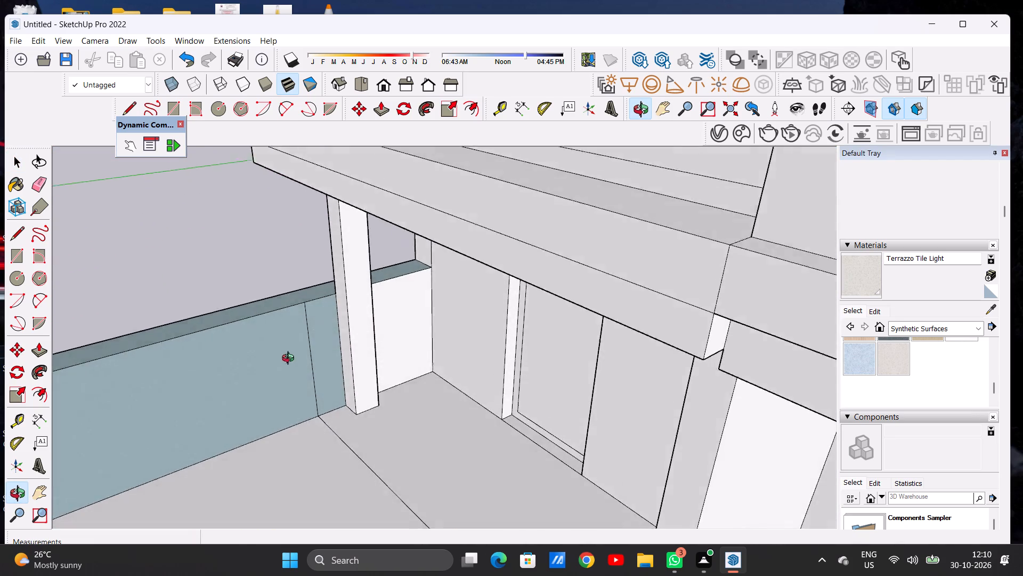
drag(290, 359, 378, 365)
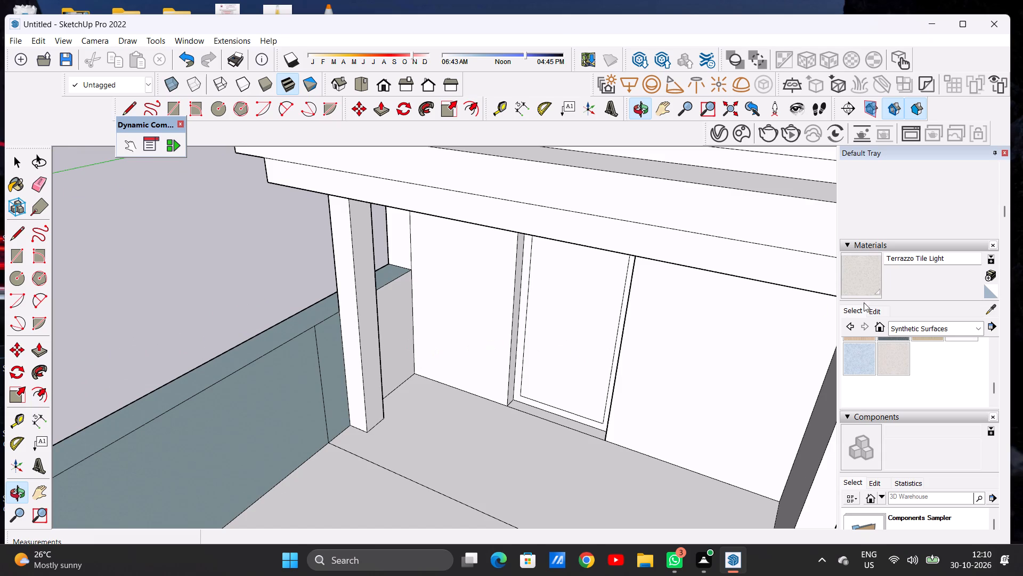
scroll(915, 363, up, 1)
click(897, 383)
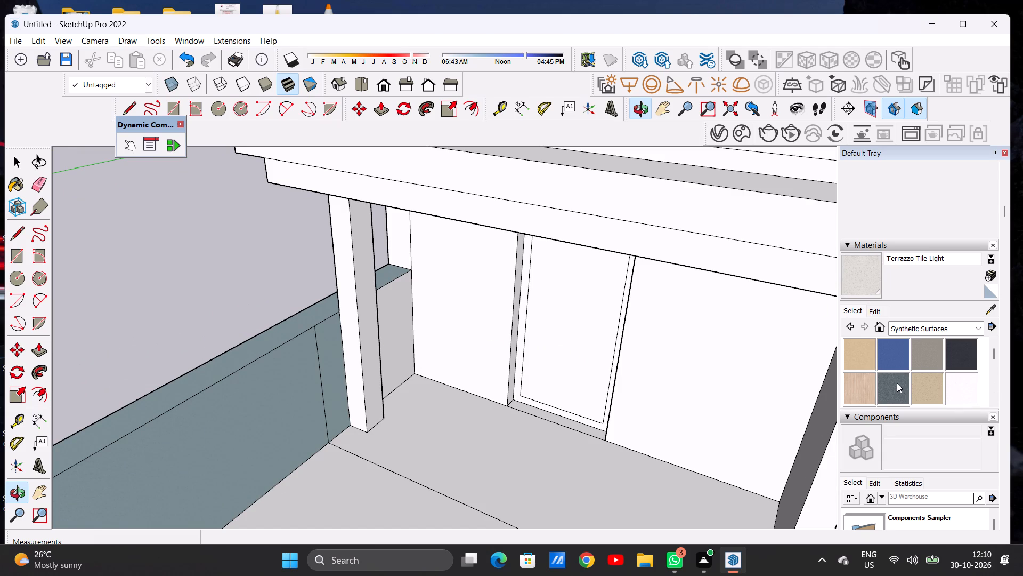
click(394, 311)
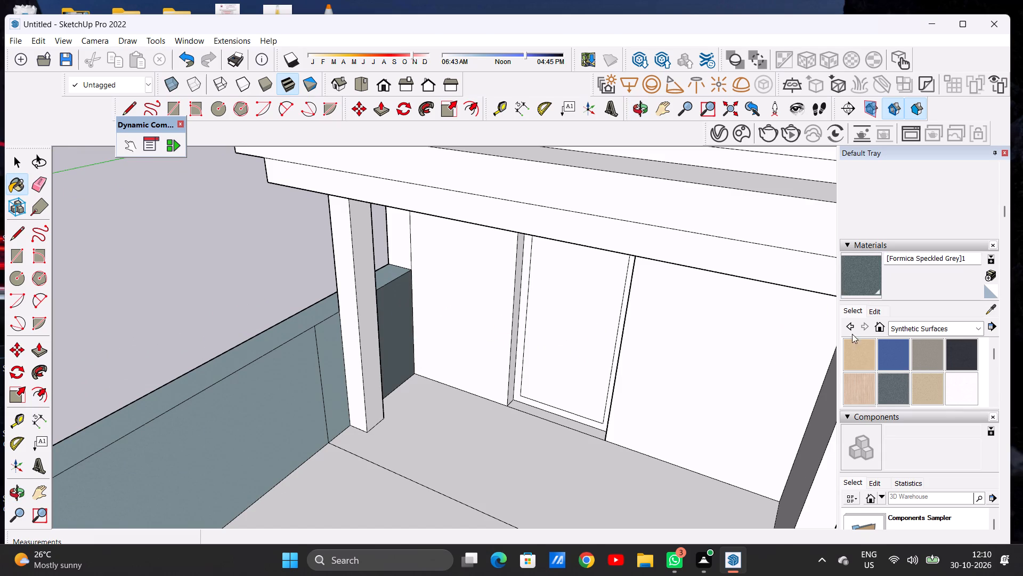
Lighten the Formica Speckled Grey material's colour to match the adjoining blue-grey boundary wall.
click(878, 313)
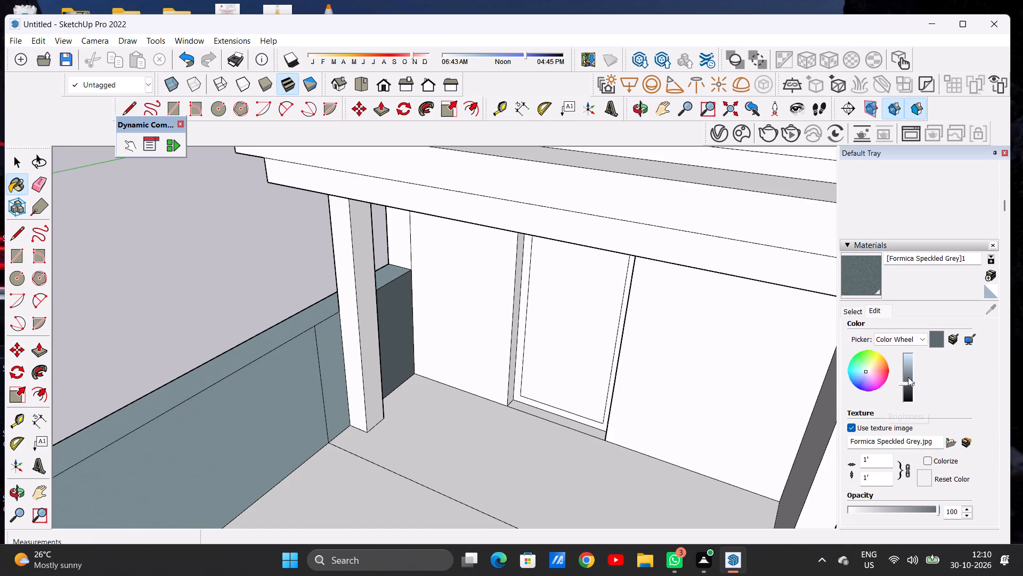
click(907, 375)
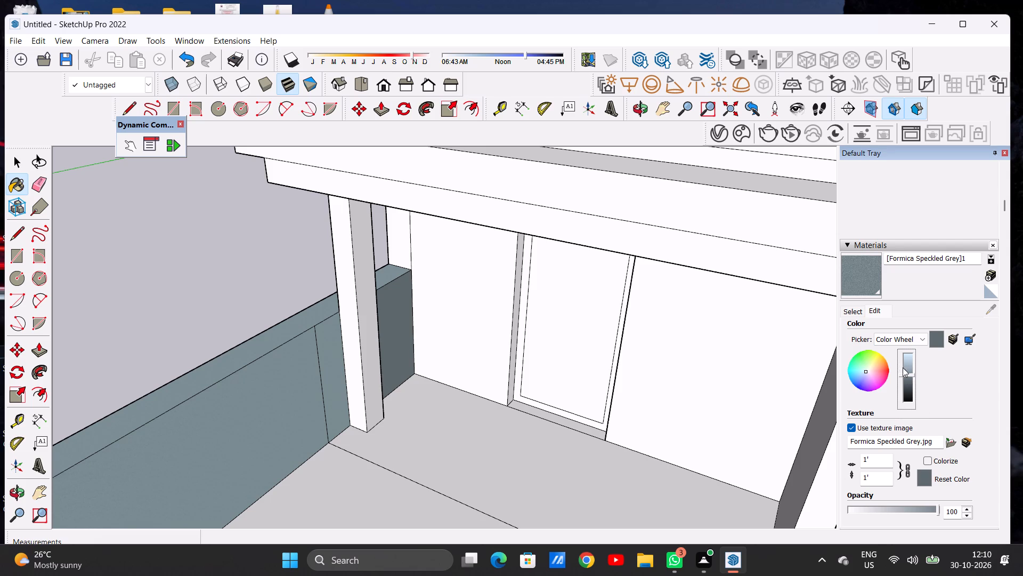
click(907, 370)
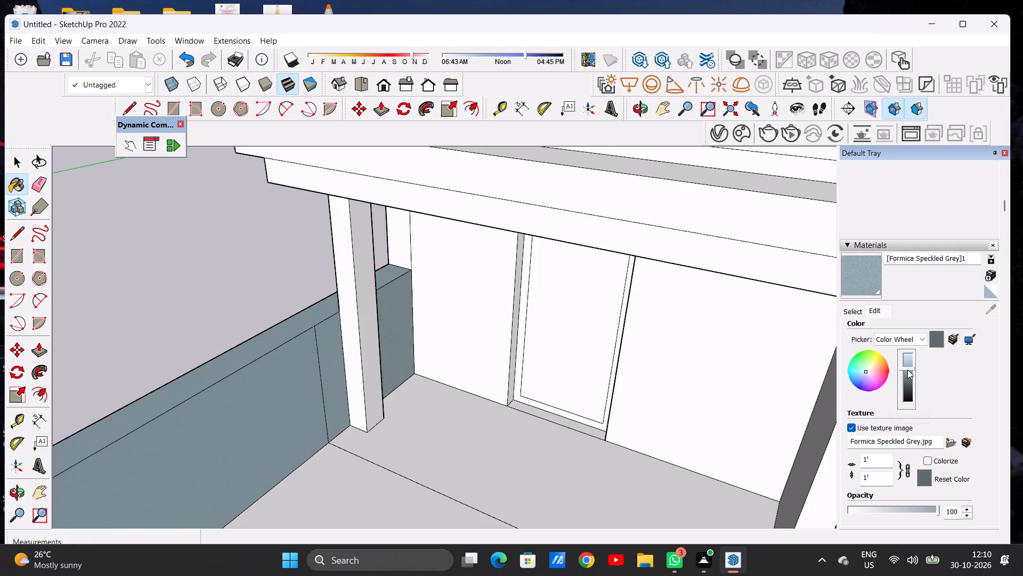
scroll(549, 369, down, 4)
scroll(555, 369, up, 1)
scroll(557, 368, down, 8)
key(space)
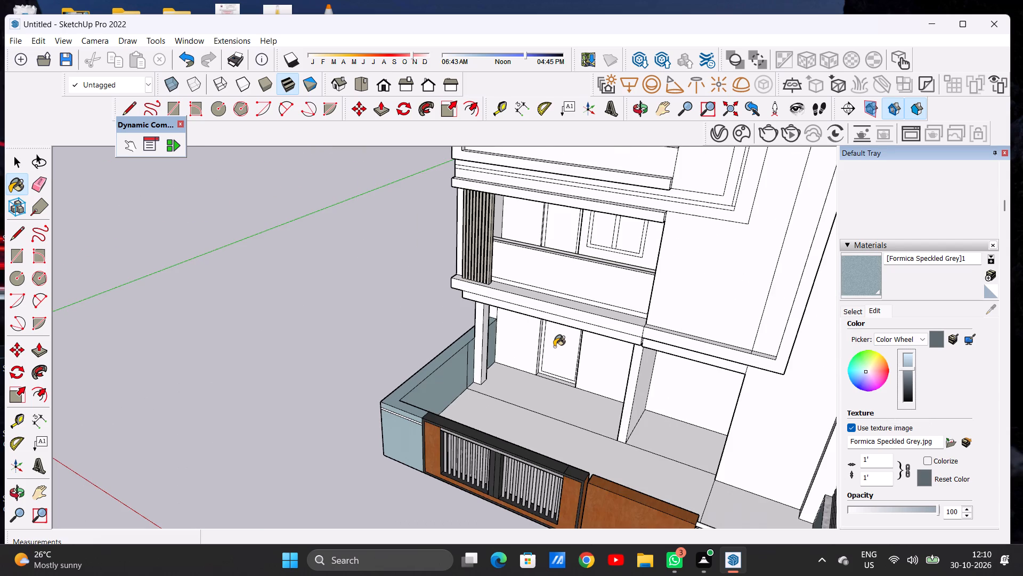
click(340, 349)
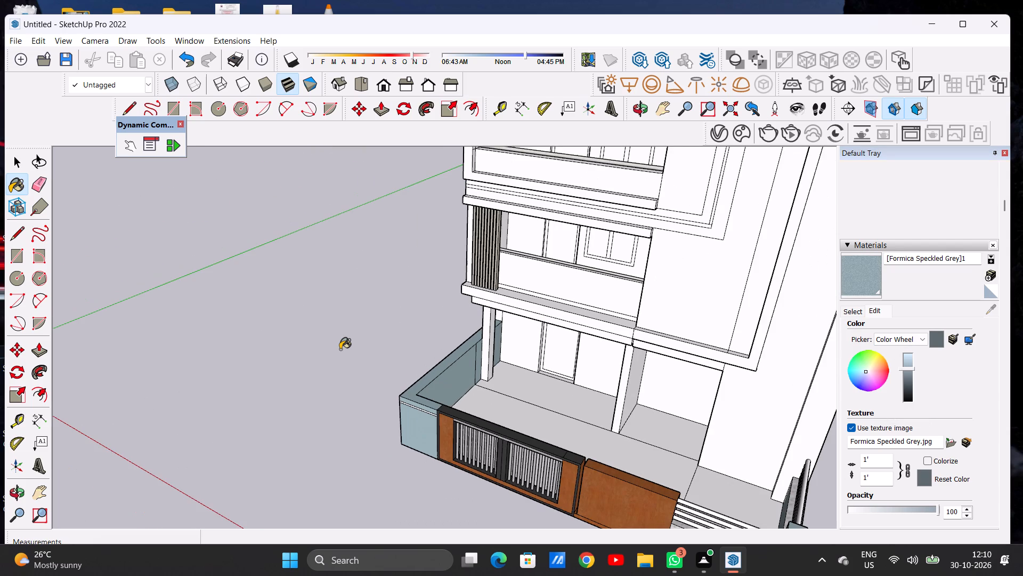
Examine the front facade, boundary wall and first-floor balcony from different angles and distances.
key(space)
key(o)
drag(360, 352, 416, 347)
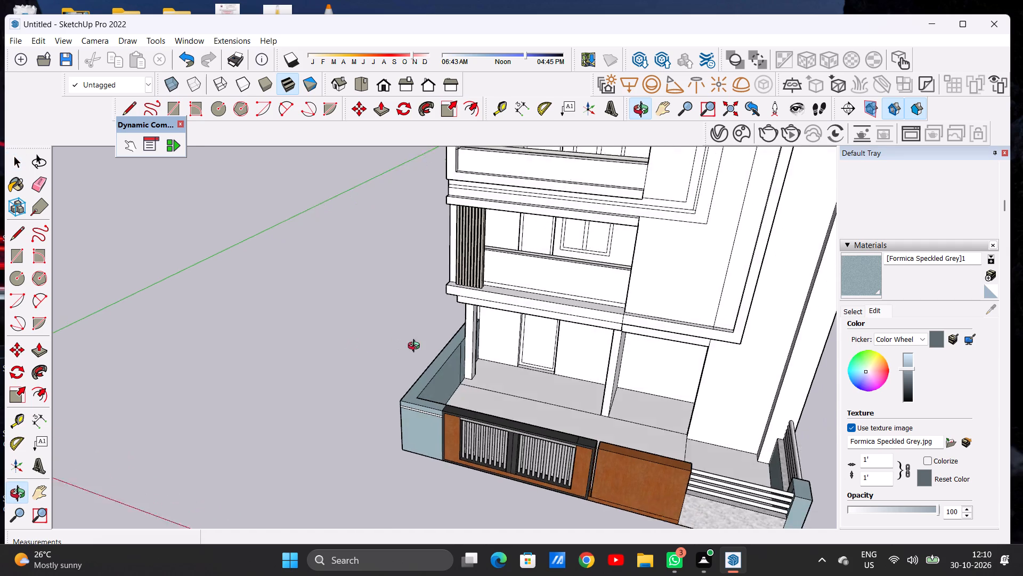
drag(416, 347, 433, 342)
scroll(407, 351, down, 17)
scroll(433, 345, up, 5)
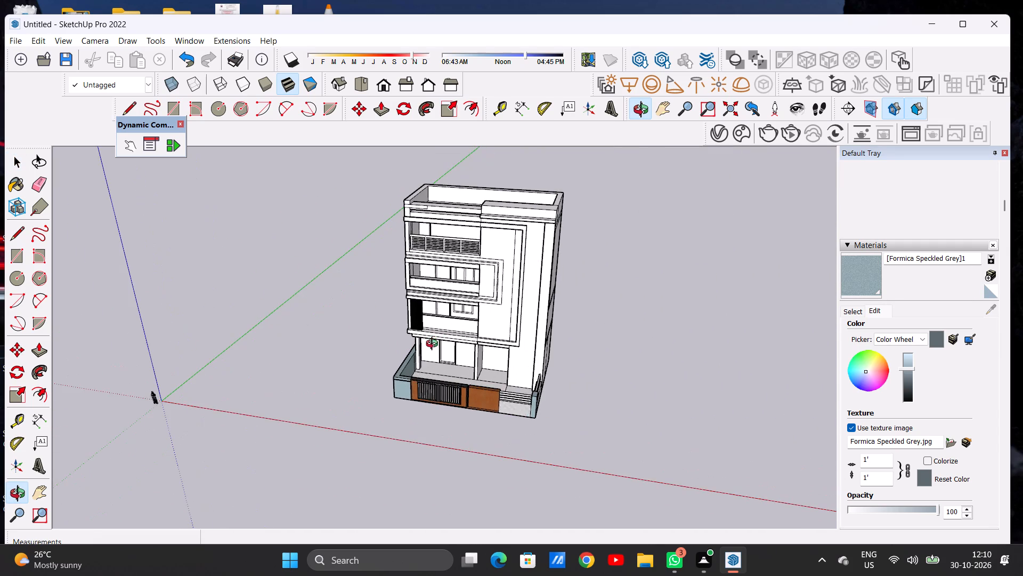
drag(429, 368, 472, 277)
scroll(436, 365, up, 1)
scroll(436, 365, down, 1)
scroll(436, 365, up, 7)
scroll(427, 363, down, 1)
scroll(427, 363, up, 3)
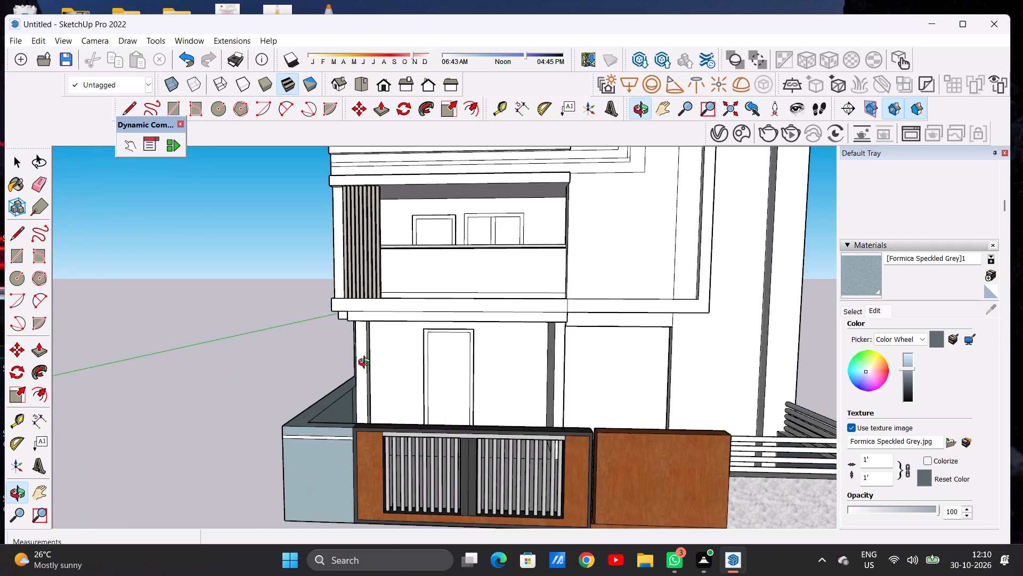
drag(336, 368, 298, 453)
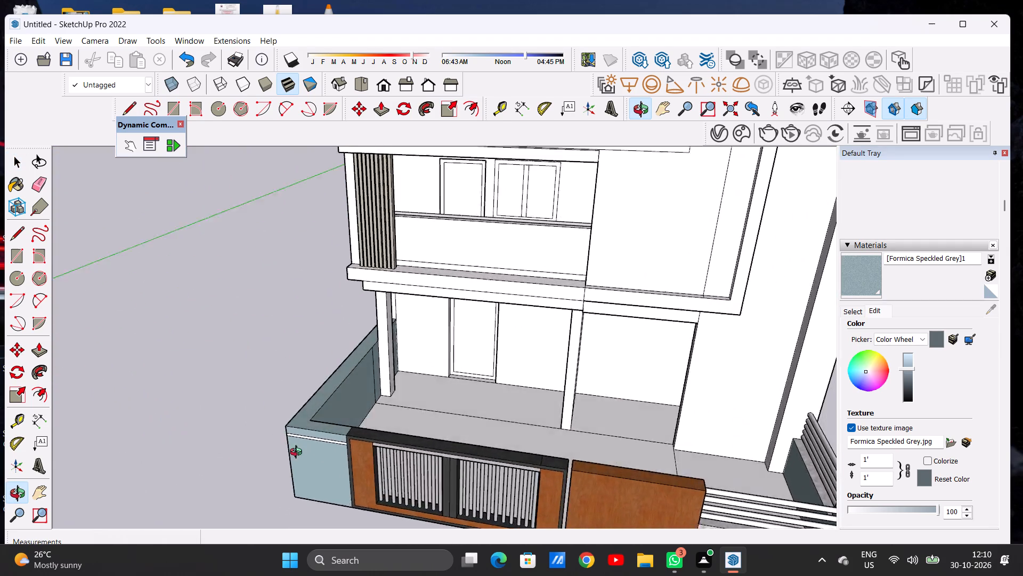
drag(298, 453, 339, 351)
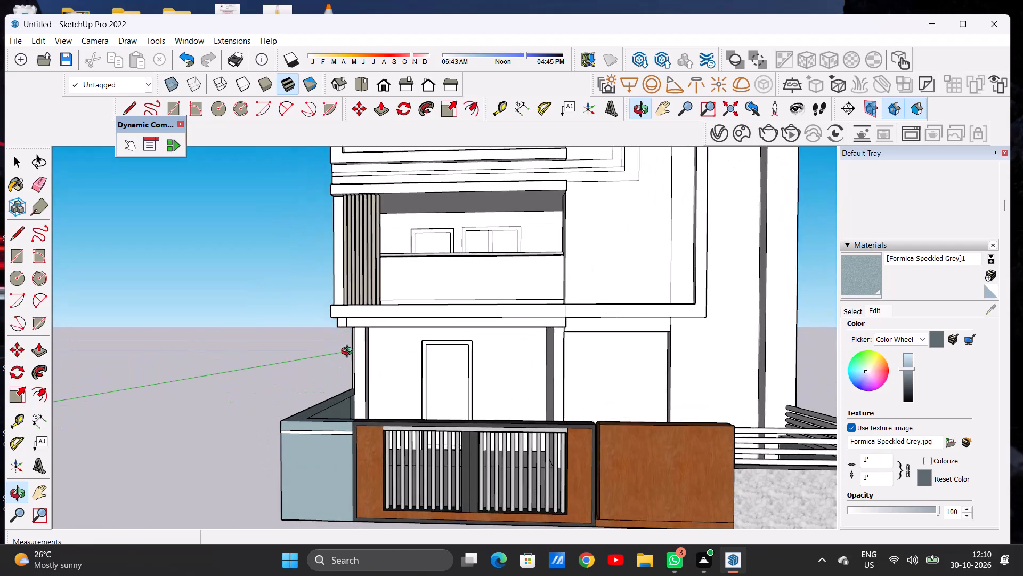
scroll(380, 353, down, 6)
drag(550, 351, 521, 509)
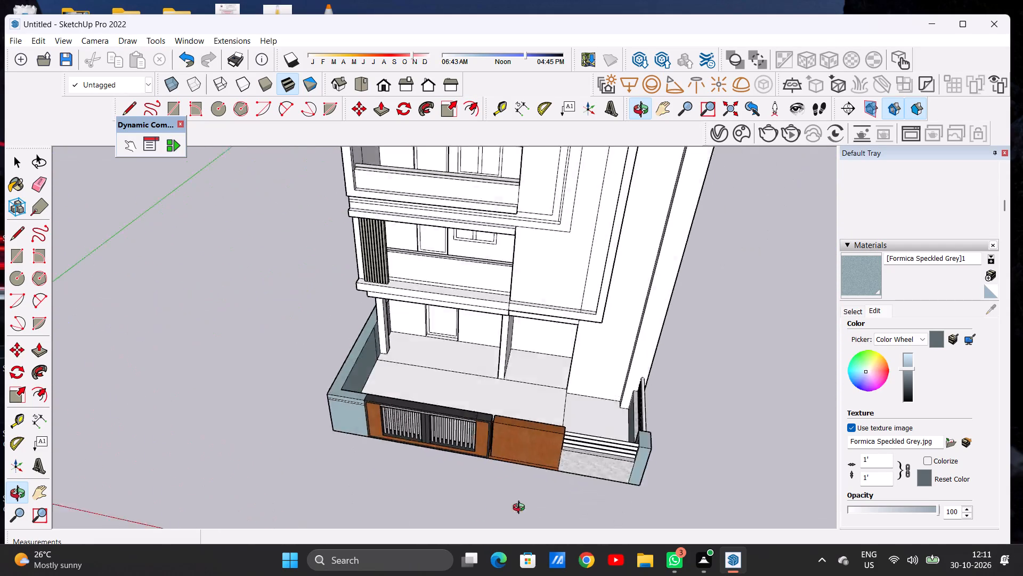
drag(521, 509, 471, 396)
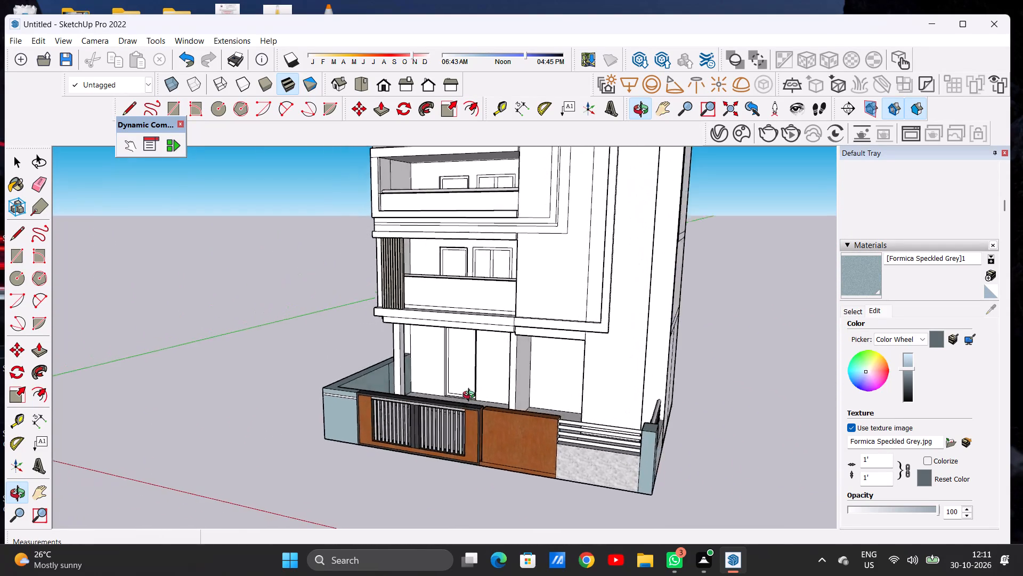
drag(471, 396, 543, 395)
scroll(429, 404, down, 9)
scroll(434, 379, up, 3)
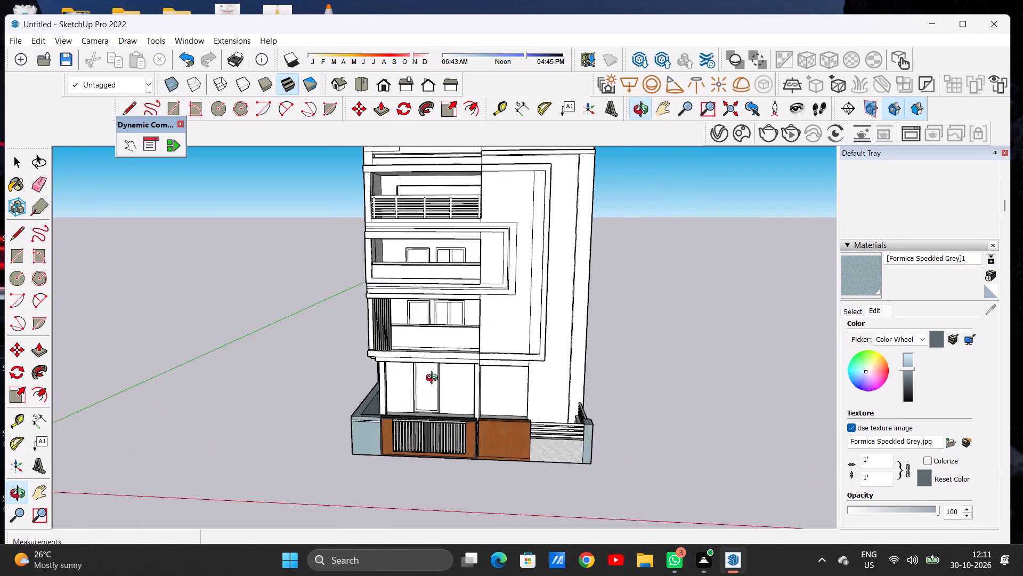
scroll(434, 379, up, 3)
scroll(416, 306, up, 2)
scroll(416, 306, down, 1)
scroll(416, 306, up, 7)
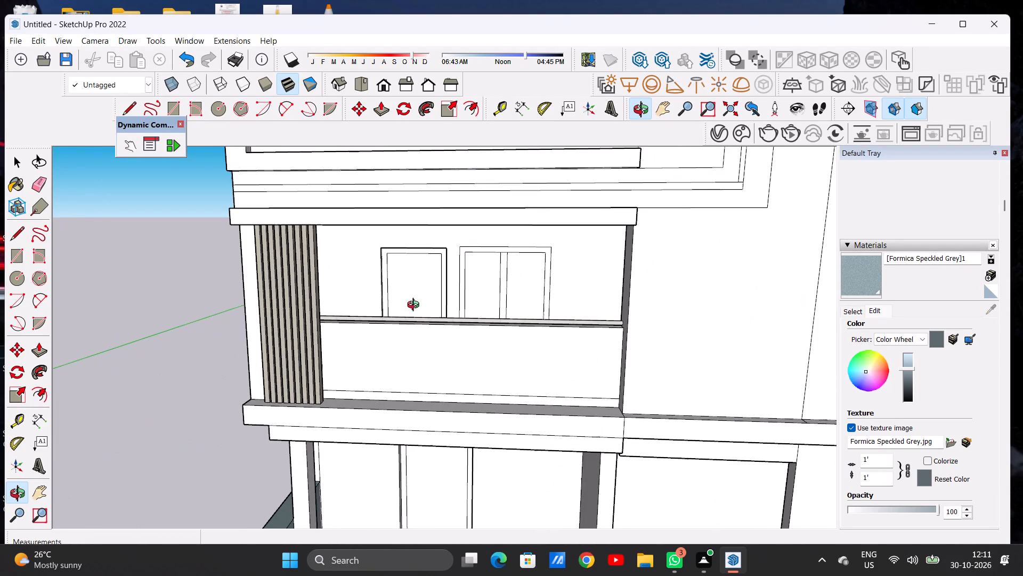
scroll(416, 307, down, 5)
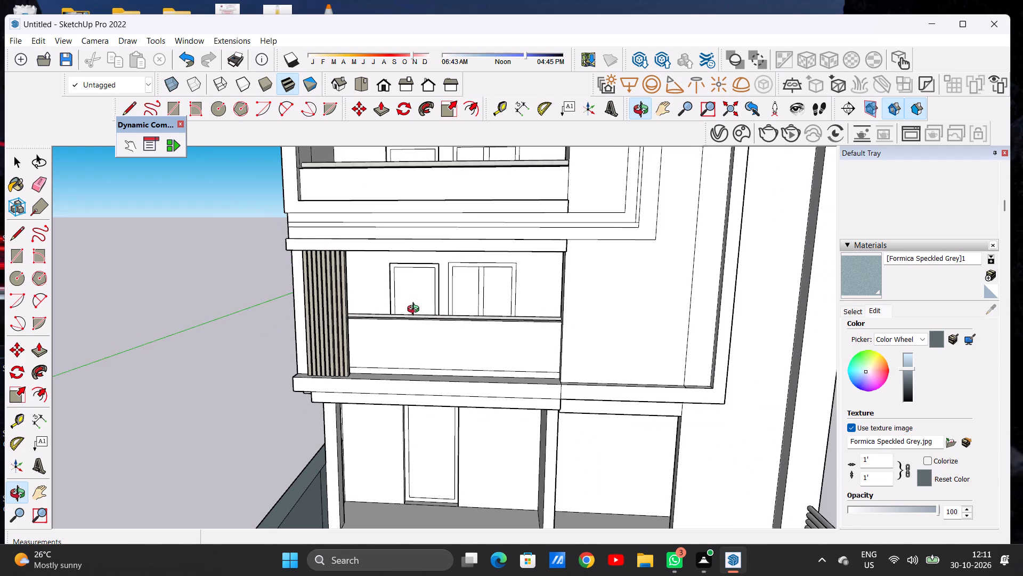
scroll(411, 309, down, 5)
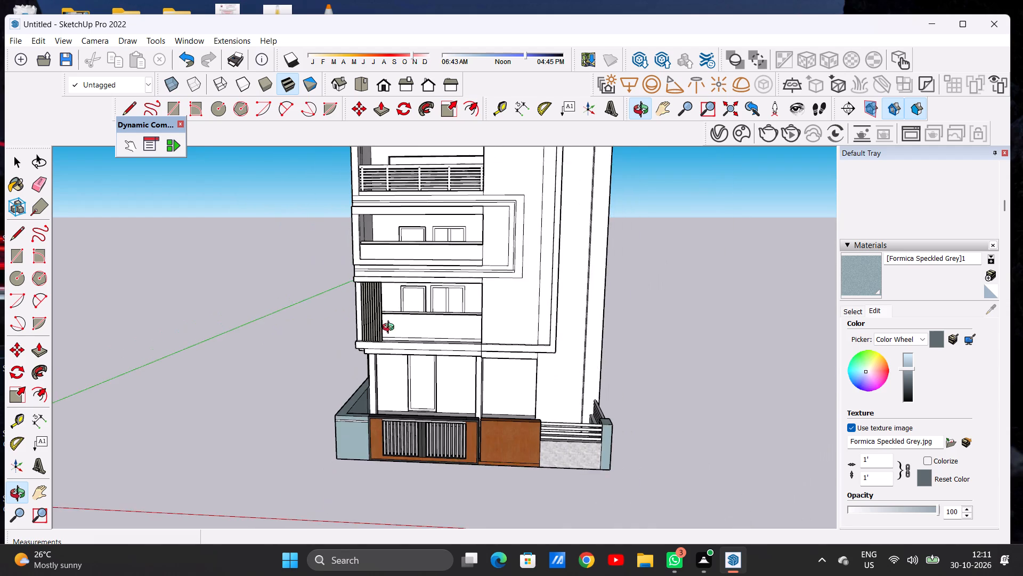
drag(383, 333, 399, 371)
scroll(426, 290, up, 3)
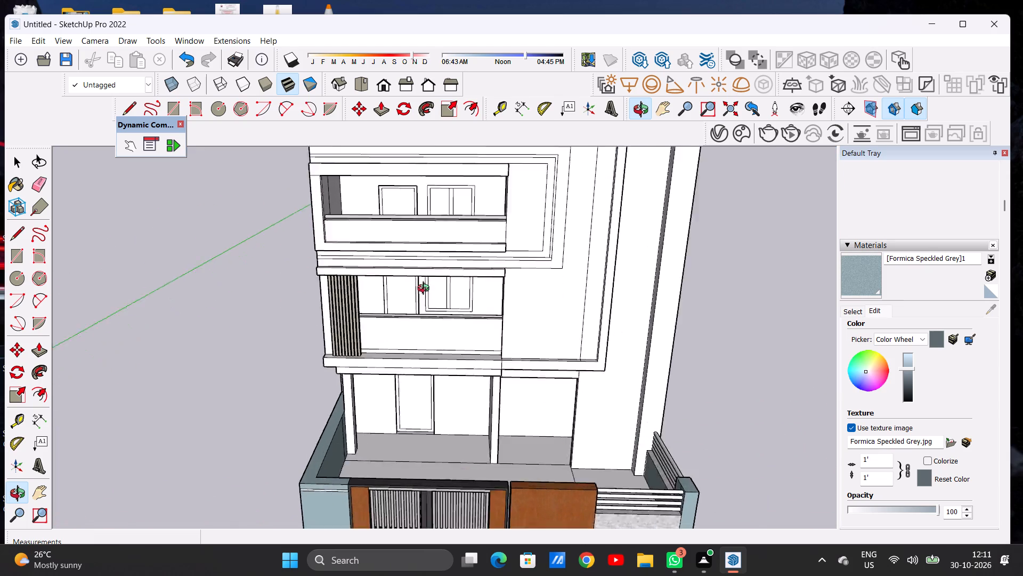
scroll(426, 290, up, 8)
scroll(385, 346, up, 3)
drag(387, 365, 392, 332)
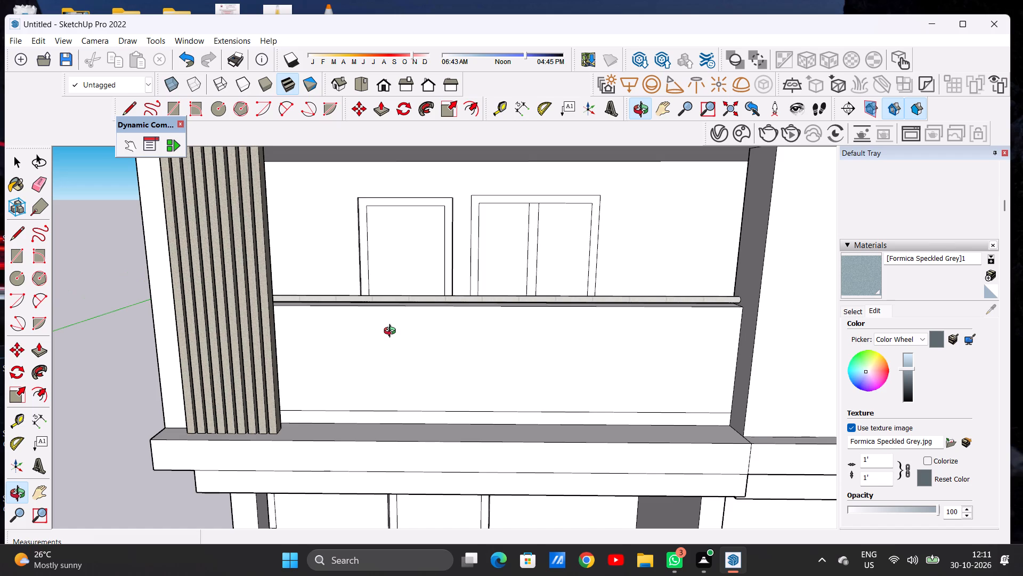
scroll(412, 329, down, 6)
scroll(432, 336, up, 7)
key(space)
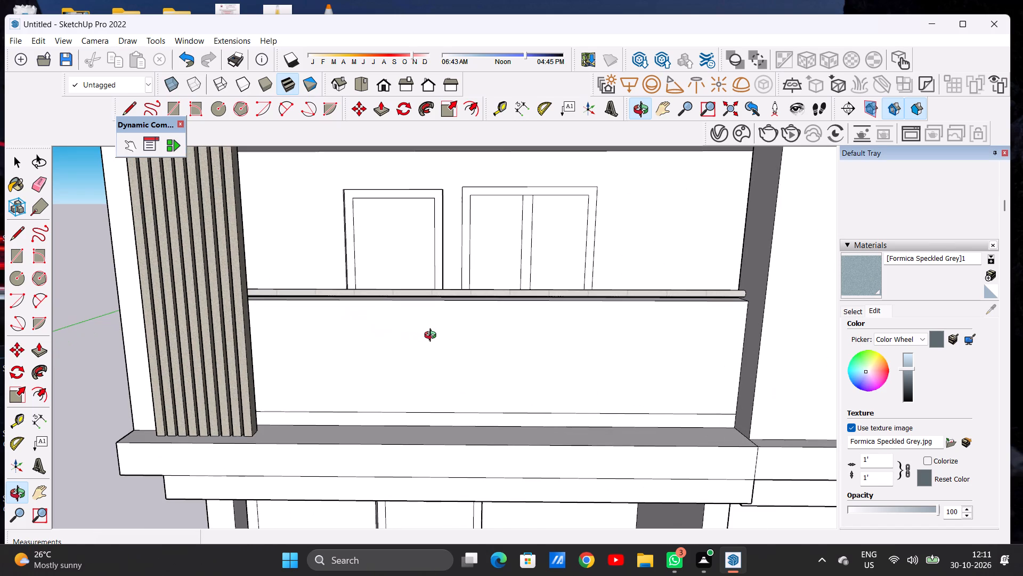
Paint the front face of the first-floor balcony's railing panel with Translucent Glass Blue from the Glass and Mirrors materials.
scroll(545, 344, down, 3)
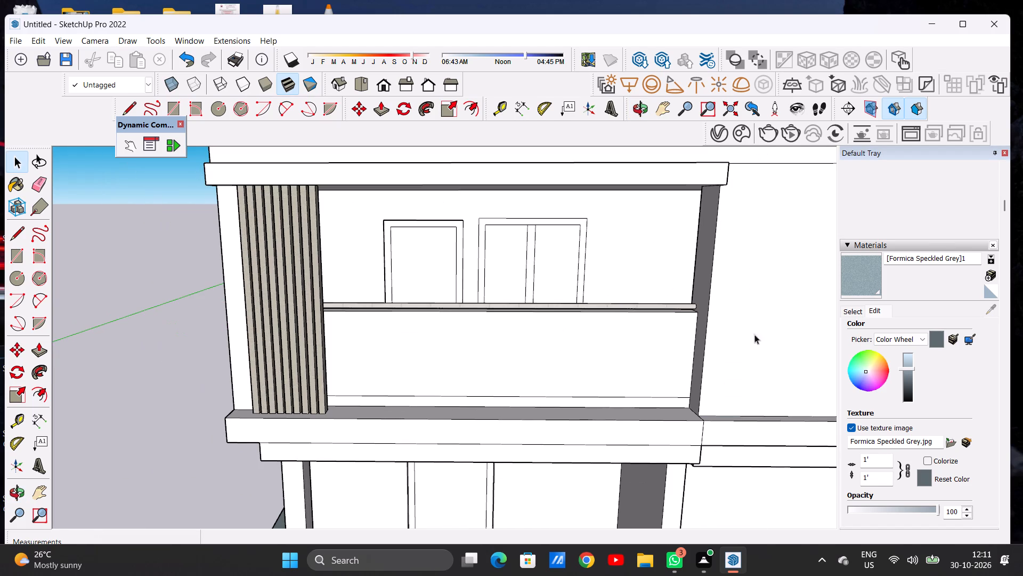
click(860, 308)
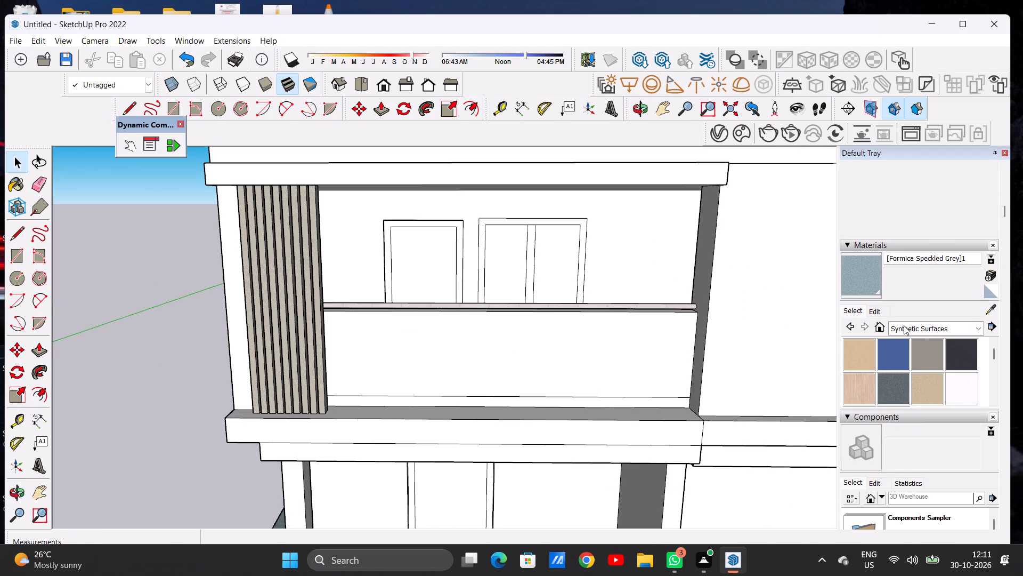
click(904, 325)
click(913, 396)
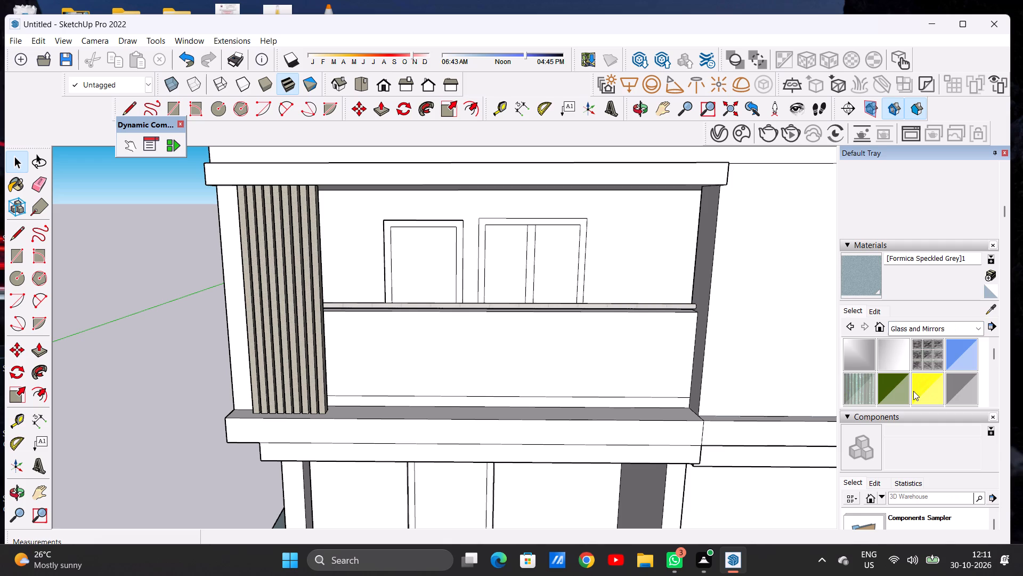
click(955, 354)
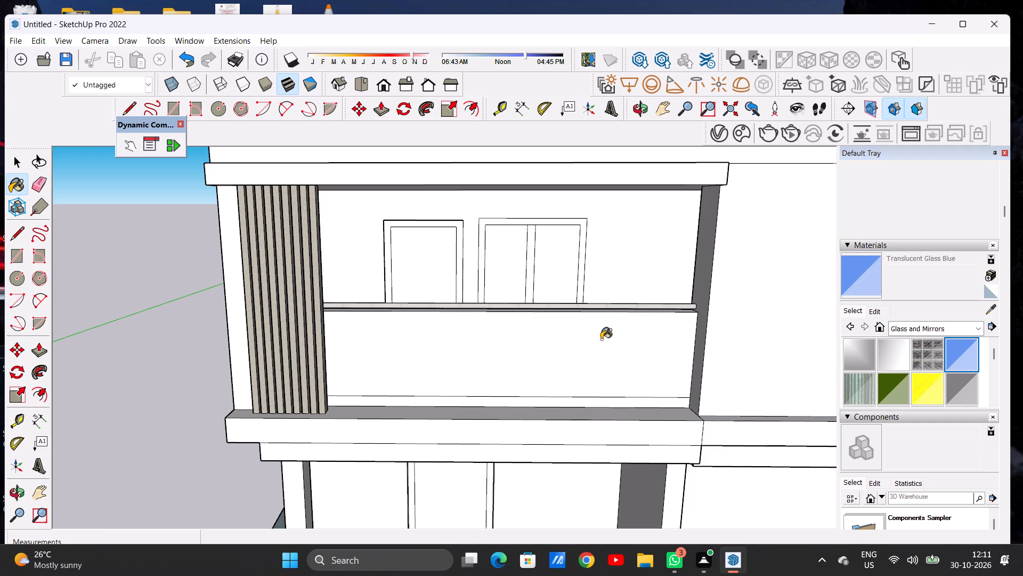
scroll(594, 340, up, 4)
click(589, 343)
scroll(569, 355, down, 6)
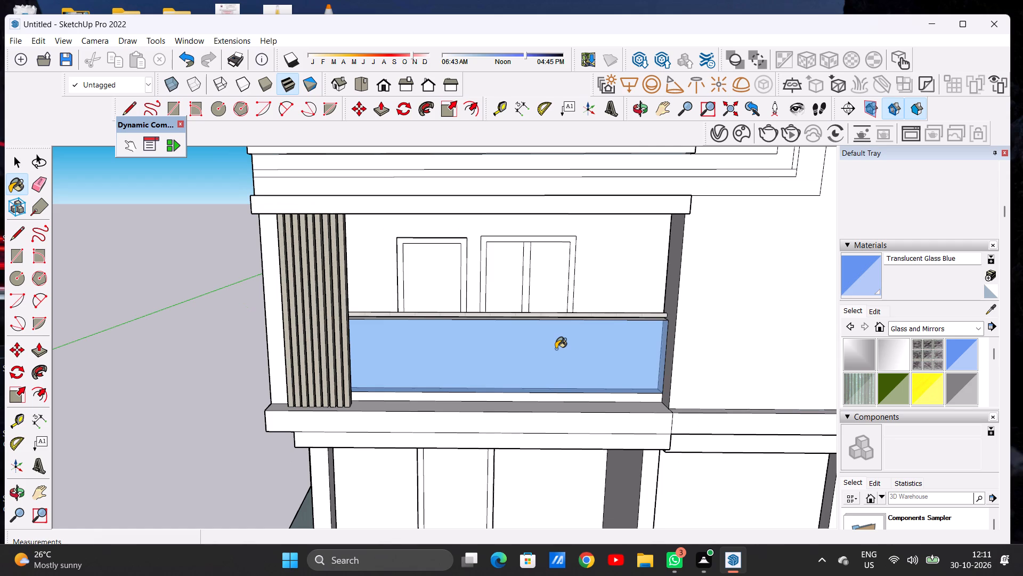
scroll(556, 349, up, 2)
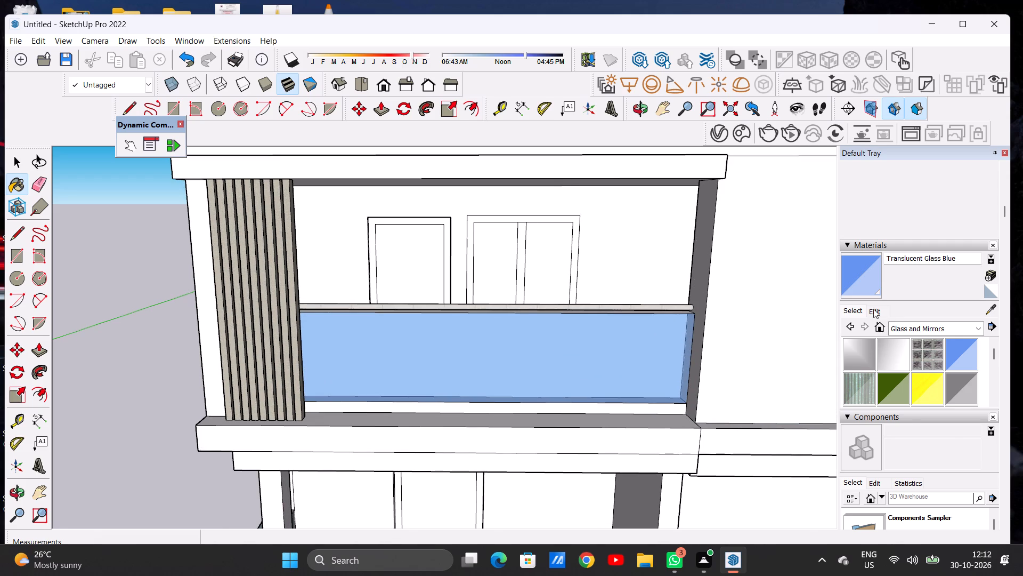
Darken the Translucent Glass Blue material slightly by lowering its colour brightness.
click(873, 309)
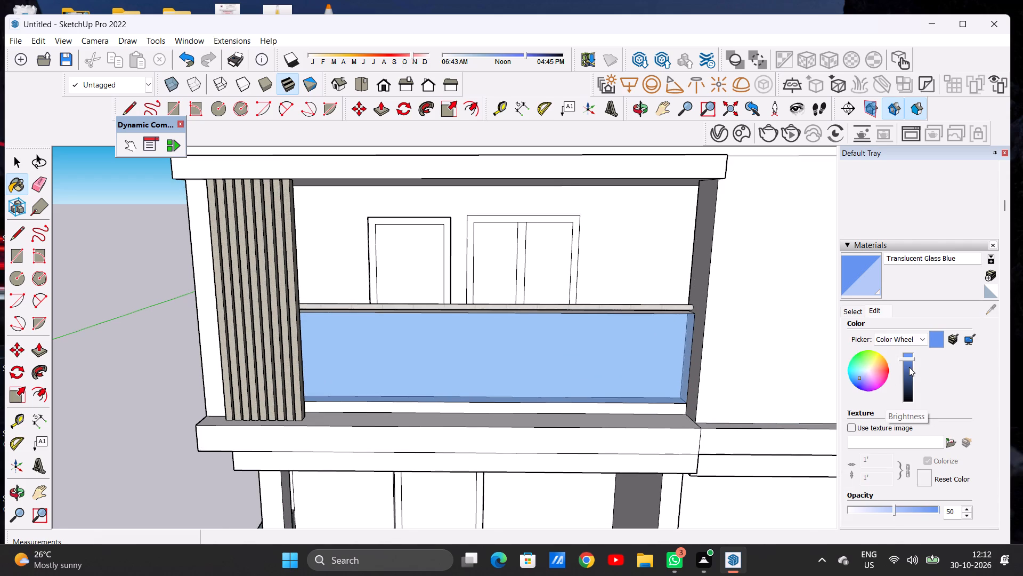
click(909, 367)
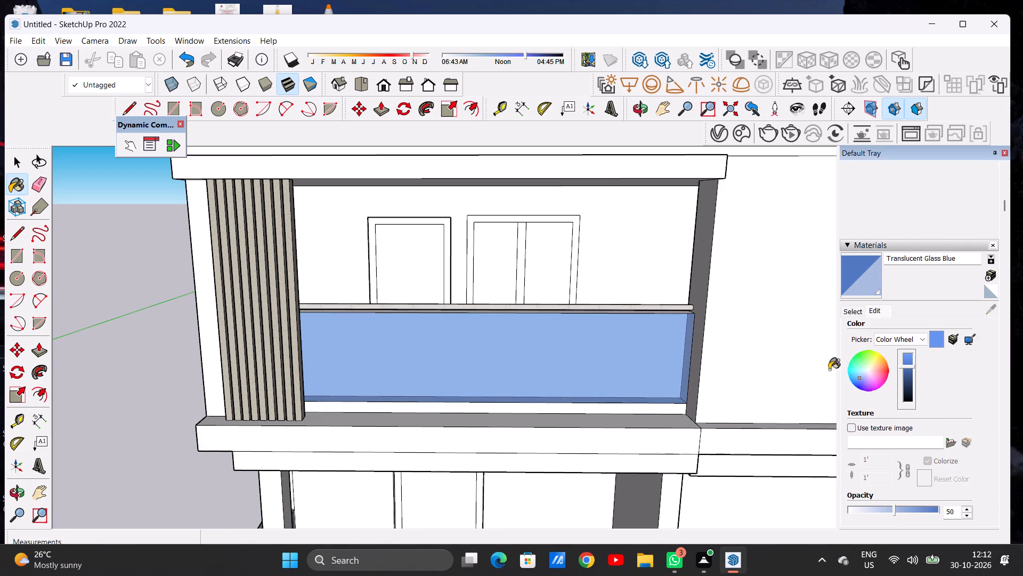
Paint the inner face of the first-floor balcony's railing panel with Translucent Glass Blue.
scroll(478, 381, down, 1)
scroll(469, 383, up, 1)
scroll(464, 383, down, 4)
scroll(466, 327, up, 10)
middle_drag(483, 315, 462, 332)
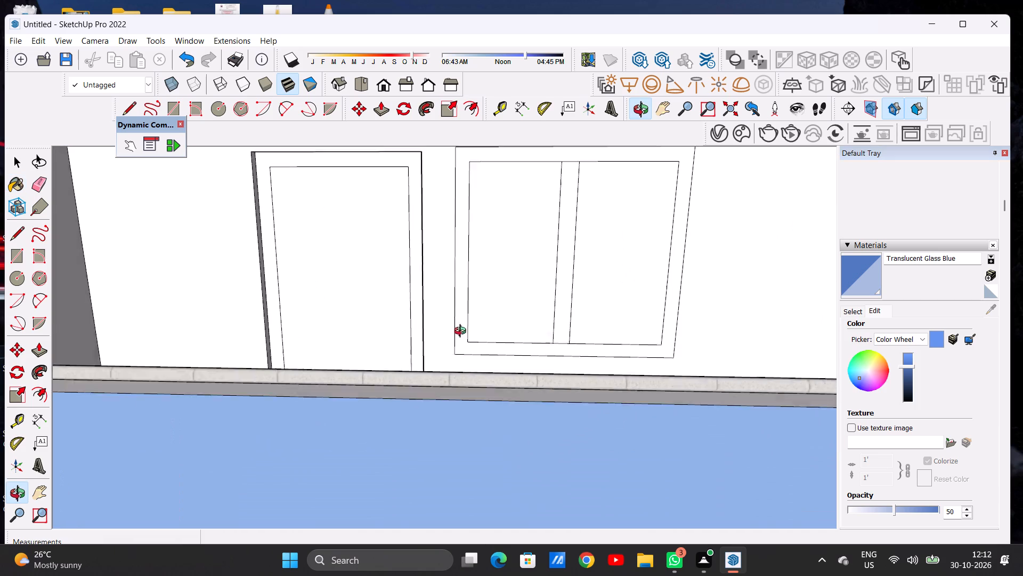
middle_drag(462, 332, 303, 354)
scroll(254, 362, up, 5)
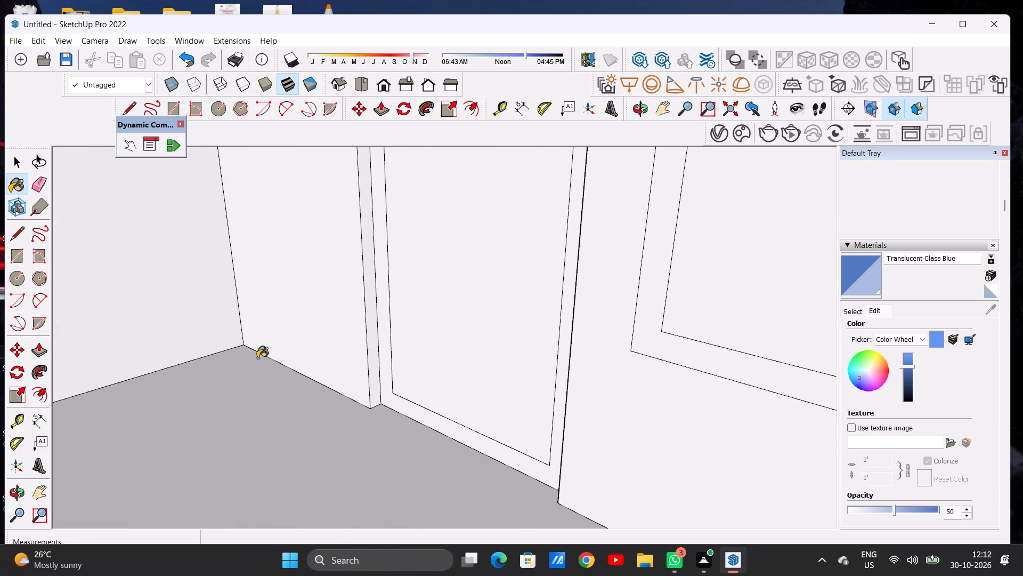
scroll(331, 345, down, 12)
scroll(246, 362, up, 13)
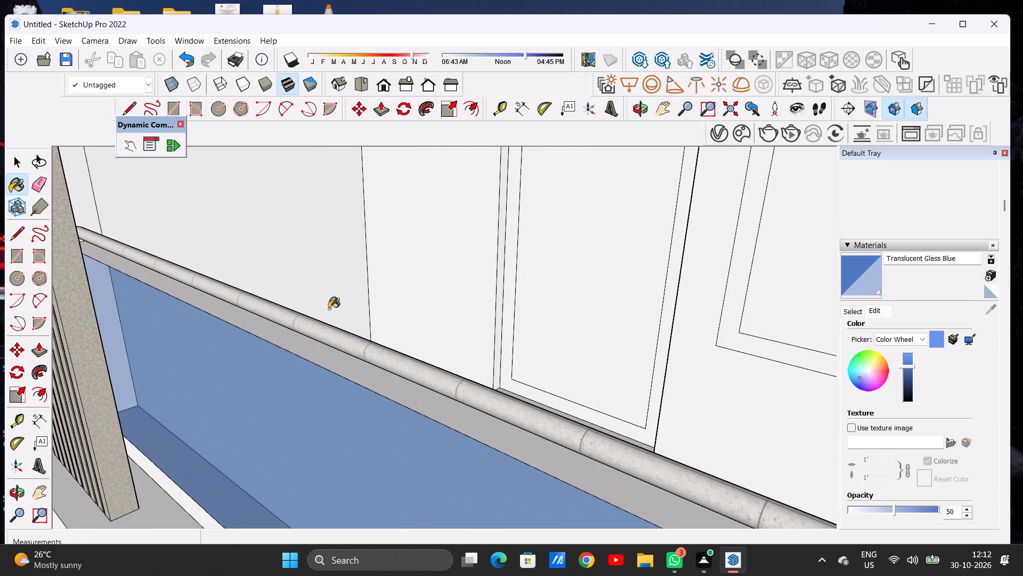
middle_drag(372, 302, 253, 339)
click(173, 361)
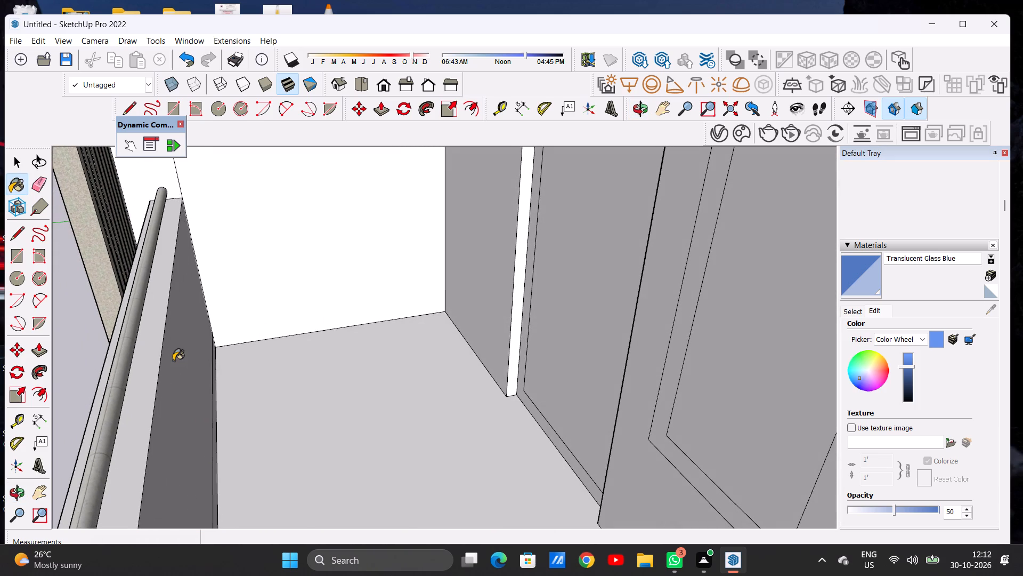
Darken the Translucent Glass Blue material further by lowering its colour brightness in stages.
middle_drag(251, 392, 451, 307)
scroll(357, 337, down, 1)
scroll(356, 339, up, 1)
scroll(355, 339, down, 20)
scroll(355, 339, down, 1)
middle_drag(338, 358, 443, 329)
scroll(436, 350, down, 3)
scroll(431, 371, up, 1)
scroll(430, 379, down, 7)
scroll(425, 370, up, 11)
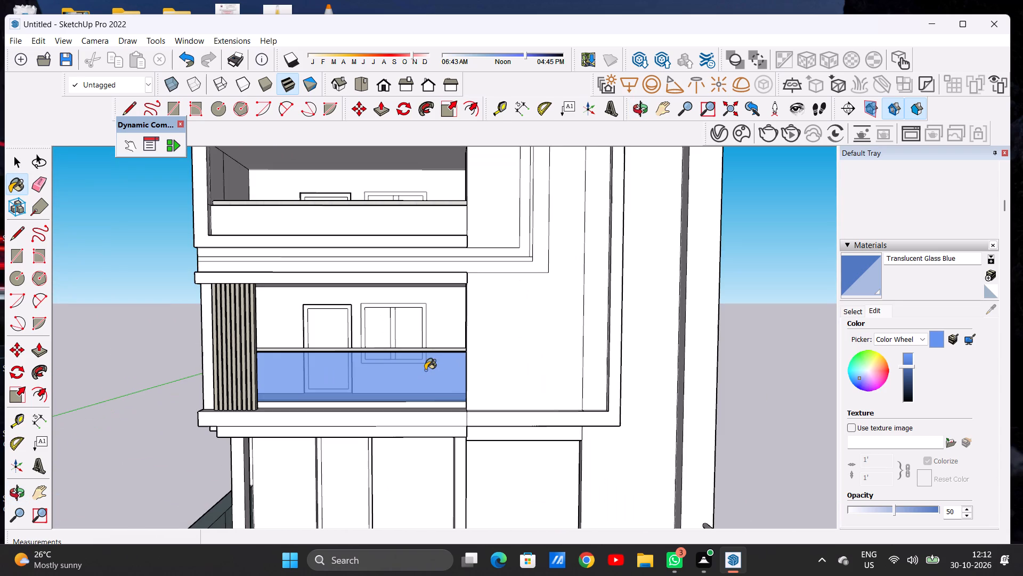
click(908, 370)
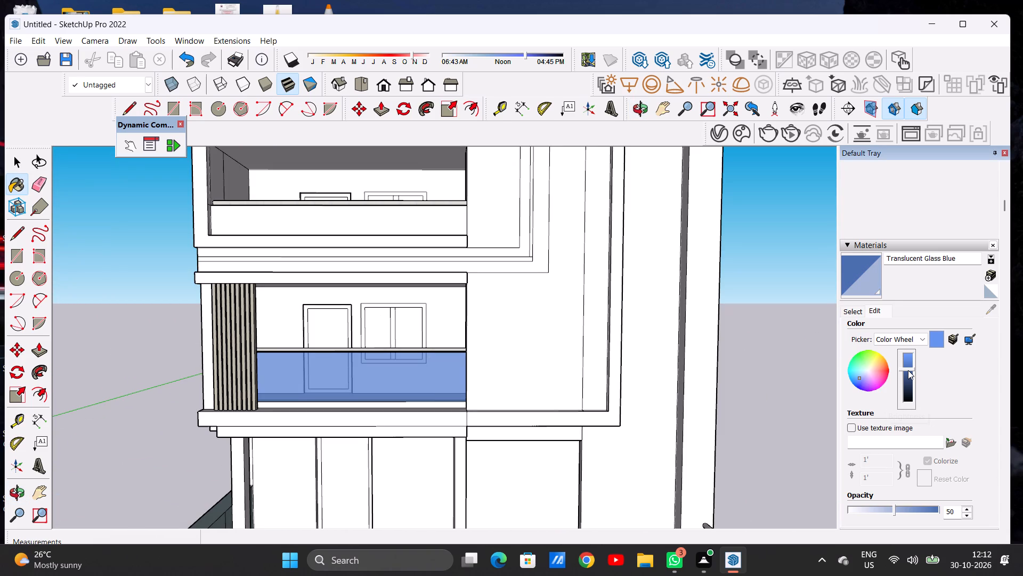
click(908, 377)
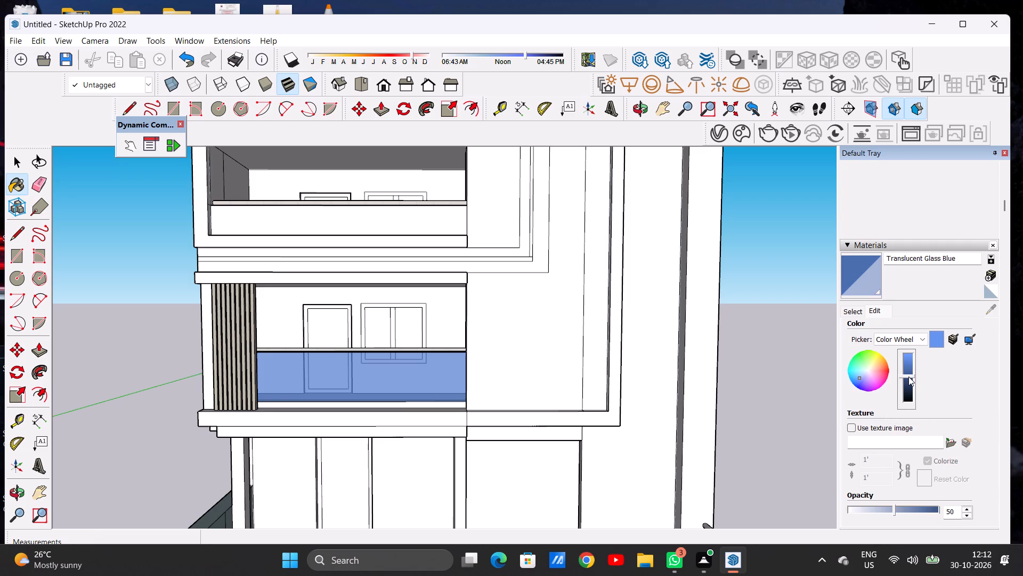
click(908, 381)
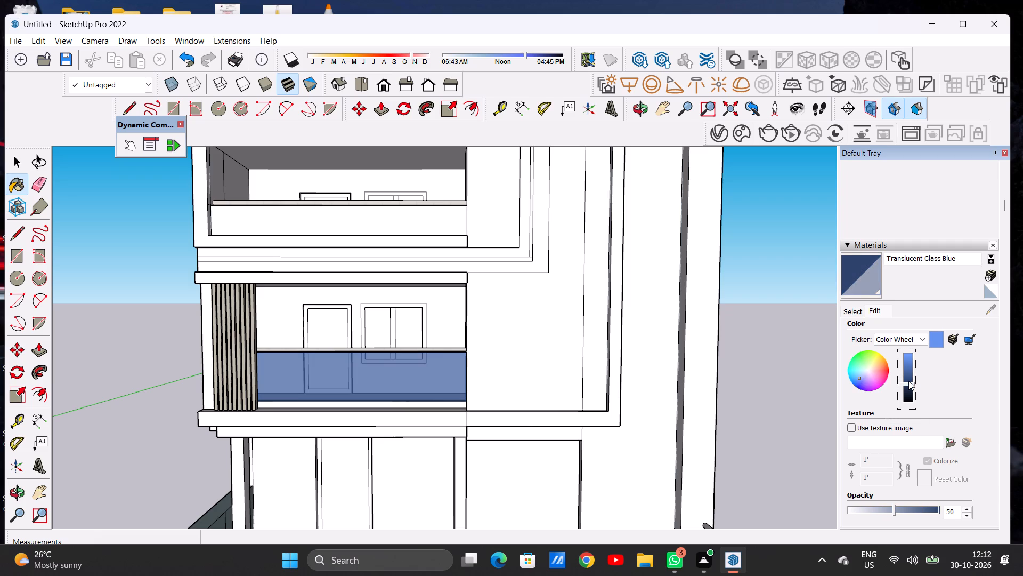
Examine the darkened glass on the first-floor balcony against the whole front facade, from near and far.
scroll(383, 389, down, 9)
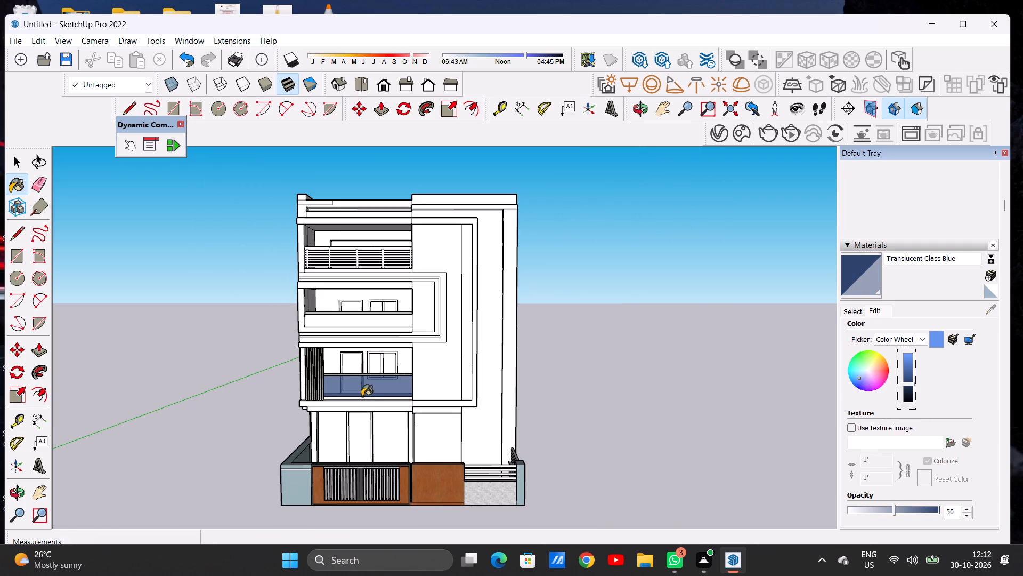
scroll(369, 371, up, 3)
scroll(369, 371, down, 1)
scroll(369, 371, up, 2)
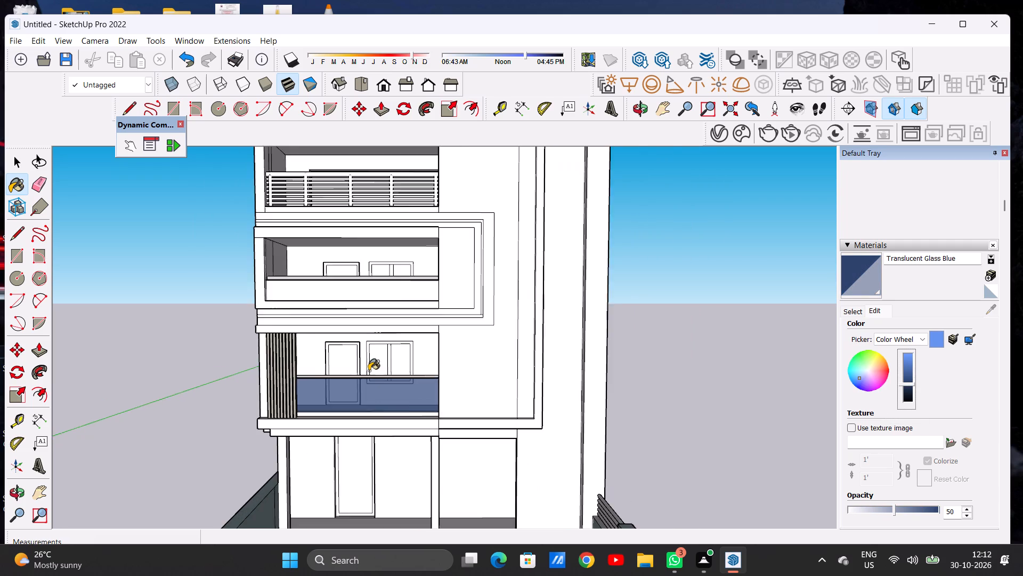
scroll(369, 371, up, 3)
scroll(370, 400, down, 1)
scroll(370, 400, up, 1)
scroll(370, 400, down, 1)
scroll(370, 400, up, 10)
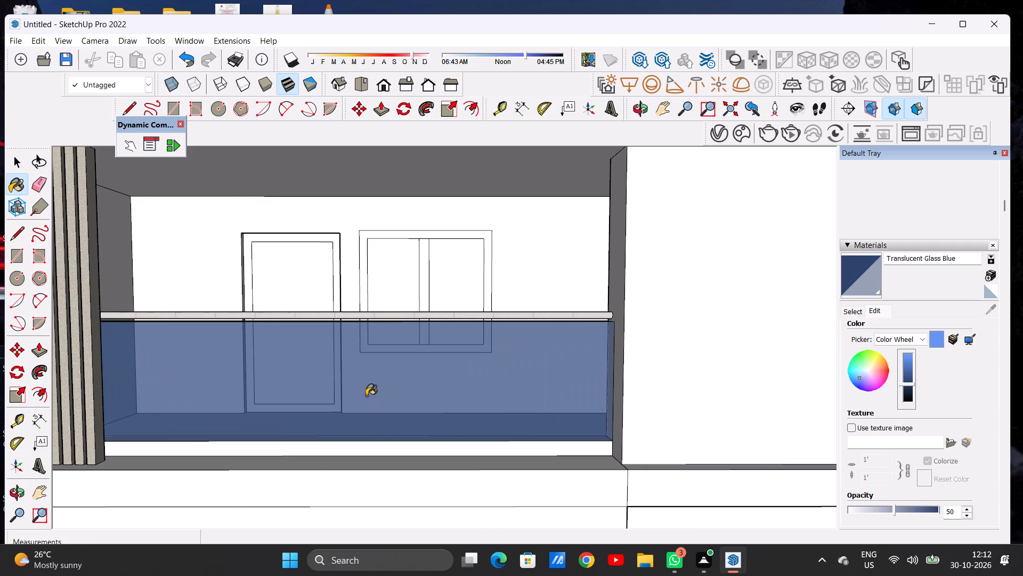
scroll(366, 396, down, 16)
middle_drag(368, 398, 408, 389)
middle_click(408, 389)
middle_drag(403, 393, 372, 401)
scroll(368, 387, up, 14)
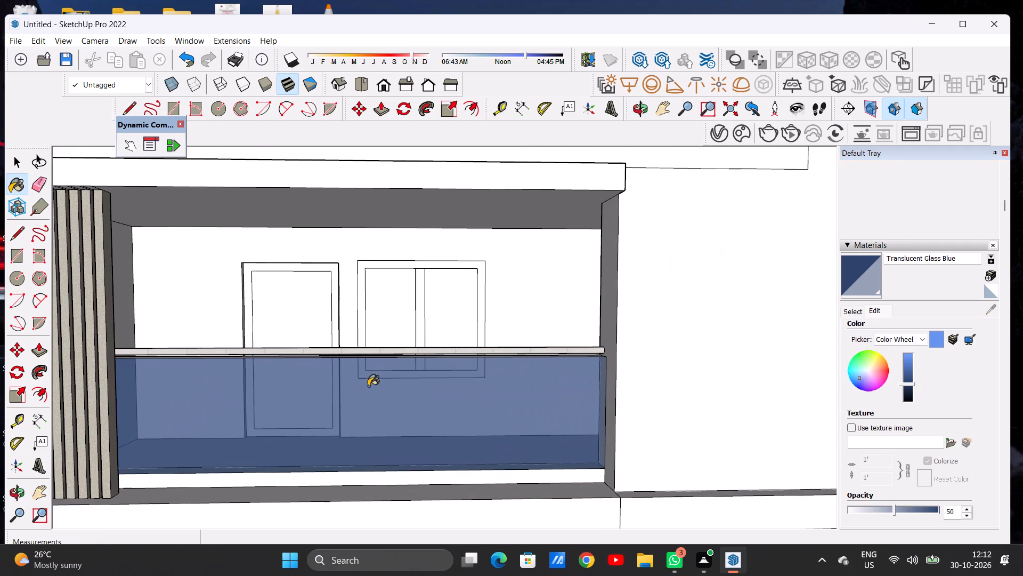
scroll(370, 399, down, 11)
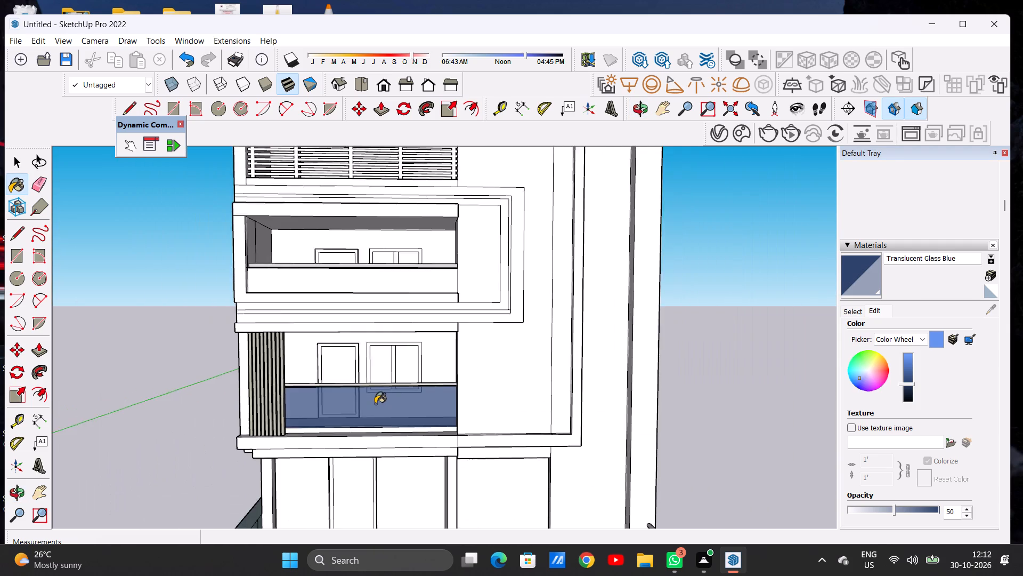
scroll(375, 404, down, 10)
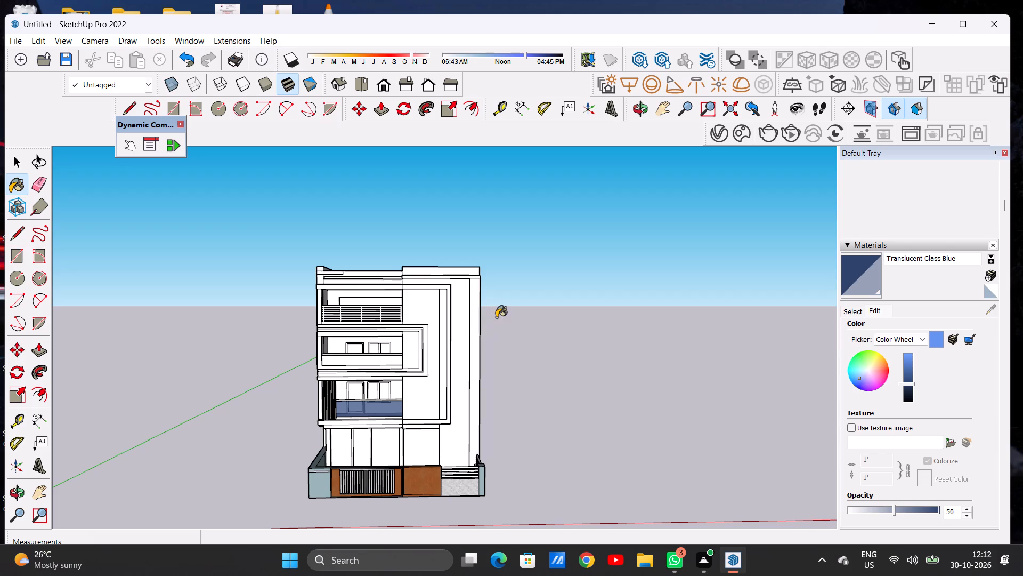
Repaint the front face of the first-floor balcony's railing panel with Translucent Glass Tinted from the Glass and Mirrors materials.
click(843, 314)
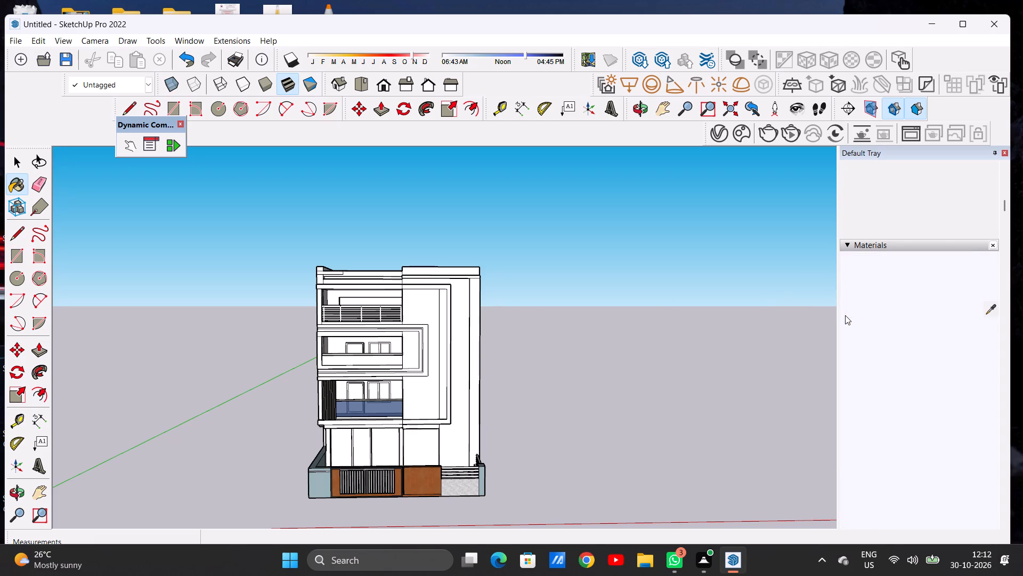
scroll(923, 355, down, 1)
click(923, 355)
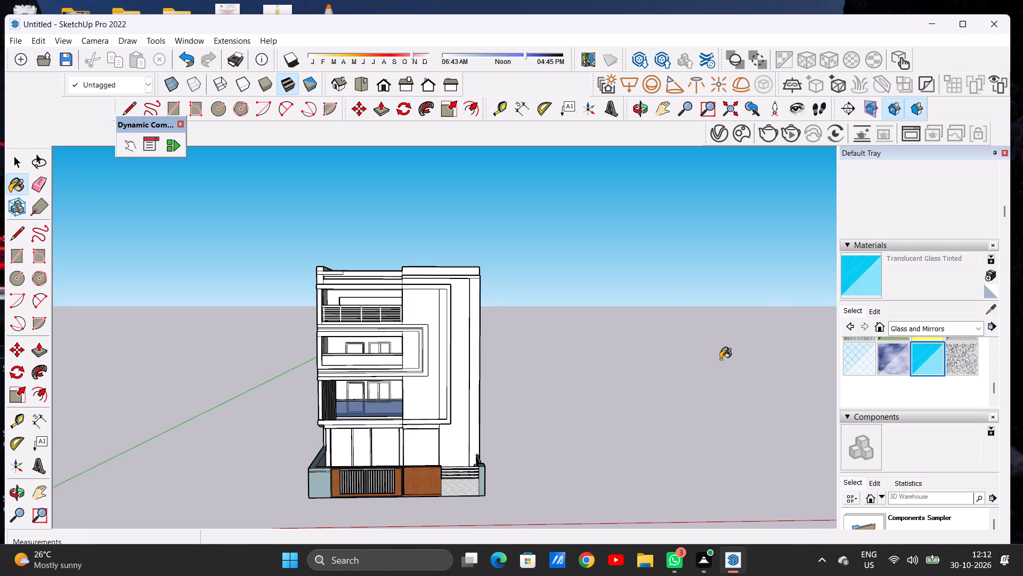
scroll(386, 416, up, 6)
scroll(359, 414, down, 1)
scroll(359, 414, up, 6)
click(386, 400)
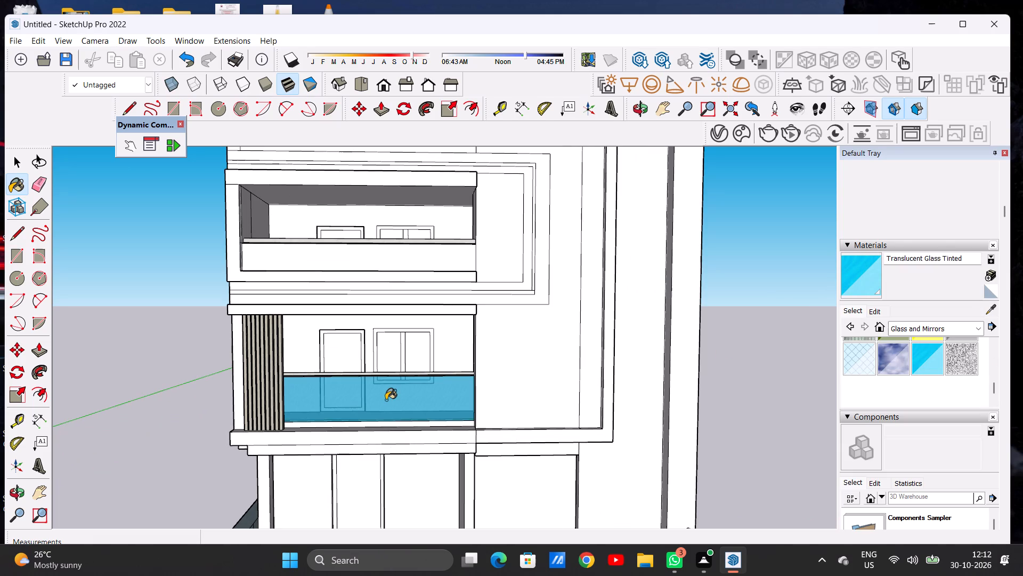
Repaint the inner face of the first-floor balcony's railing panel with Translucent Glass Tinted.
scroll(404, 386, up, 7)
scroll(404, 386, down, 8)
scroll(385, 363, up, 6)
middle_click(400, 370)
middle_drag(360, 409, 281, 475)
middle_click(279, 481)
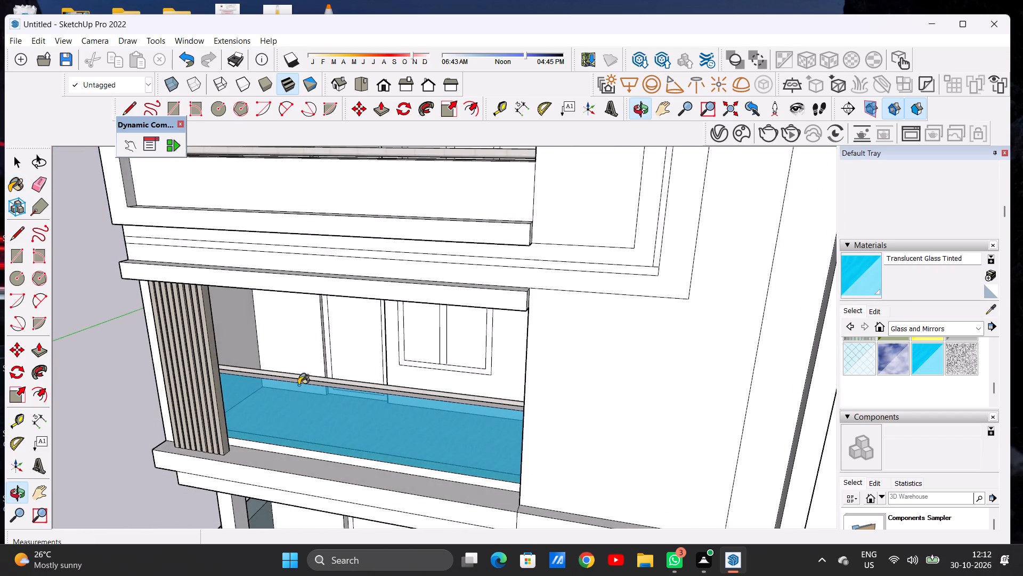
scroll(299, 362, up, 7)
middle_drag(389, 363, 257, 366)
scroll(255, 376, up, 5)
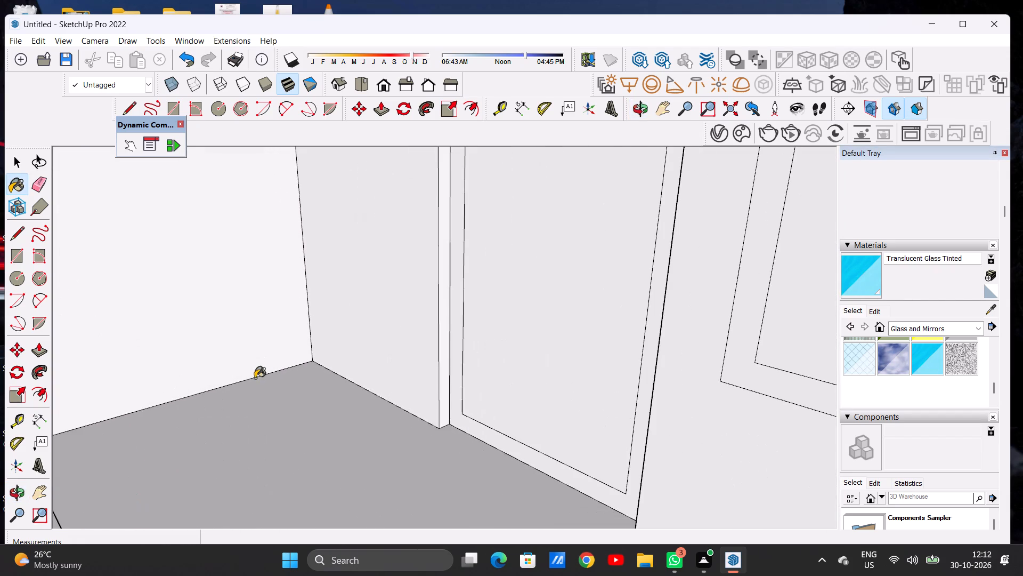
scroll(255, 378, up, 1)
scroll(318, 356, down, 7)
scroll(266, 362, up, 5)
middle_drag(296, 343, 295, 343)
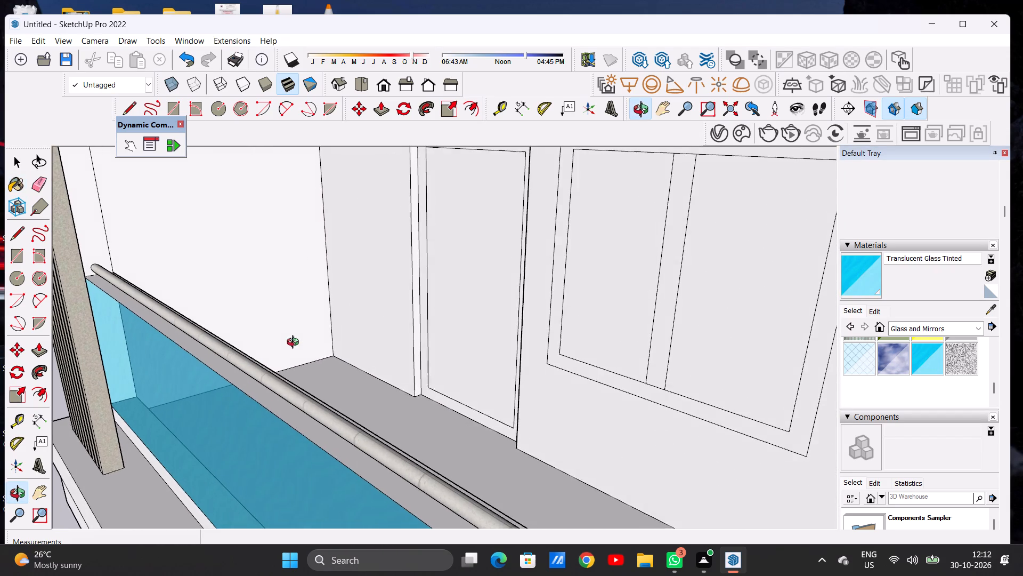
middle_drag(295, 343, 353, 314)
scroll(335, 323, up, 2)
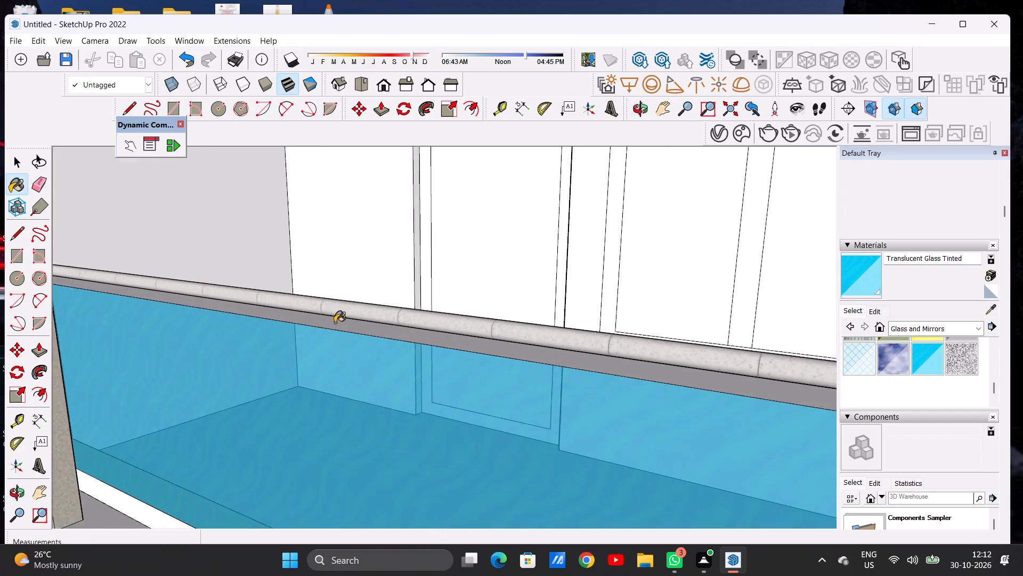
scroll(335, 323, up, 2)
middle_drag(372, 296, 272, 334)
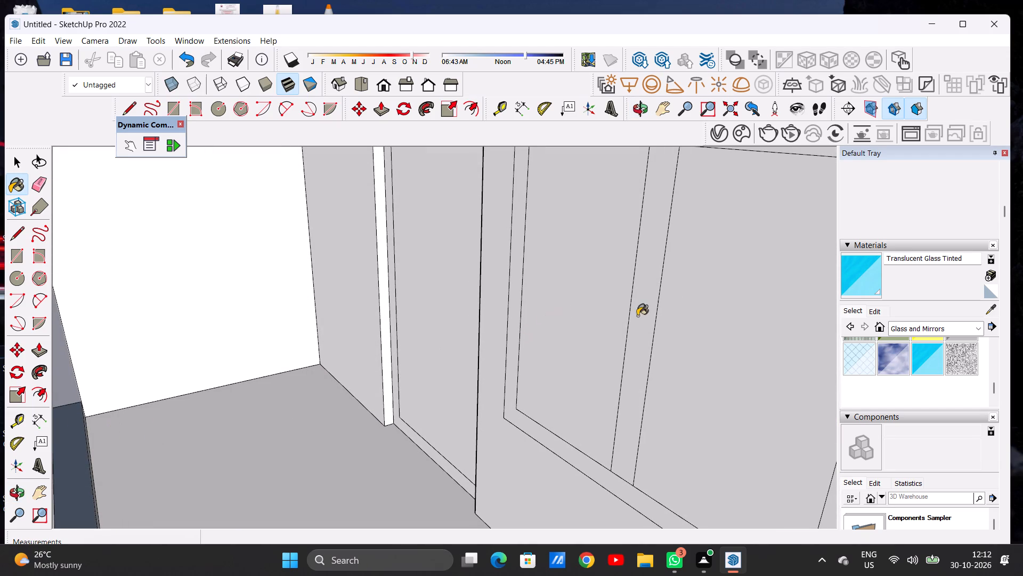
click(65, 450)
Darken the Translucent Glass Tinted material to a deeper teal blue by lowering its colour brightness in stages.
middle_drag(105, 458, 346, 396)
scroll(225, 442, down, 11)
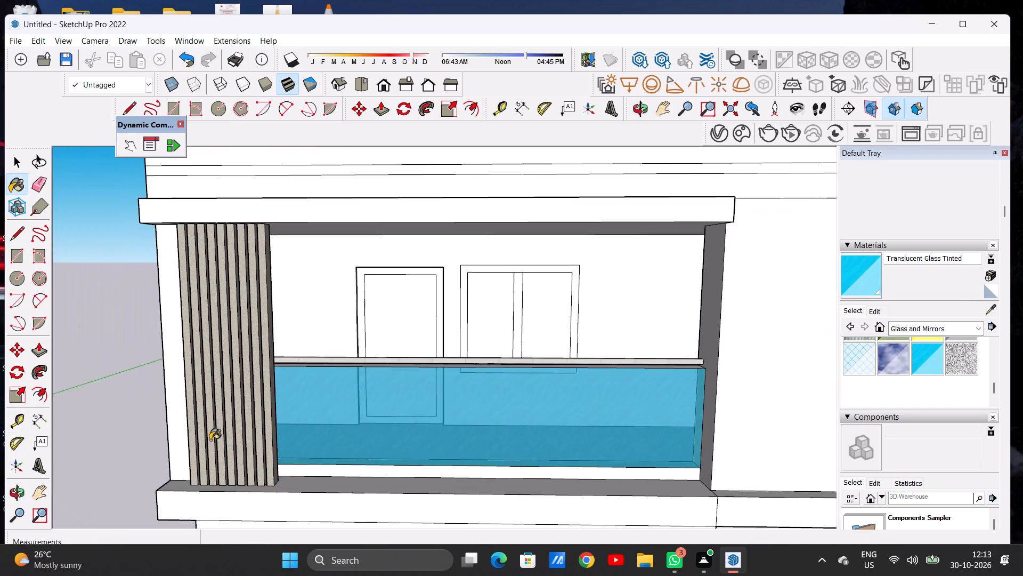
scroll(210, 440, down, 14)
scroll(335, 427, up, 11)
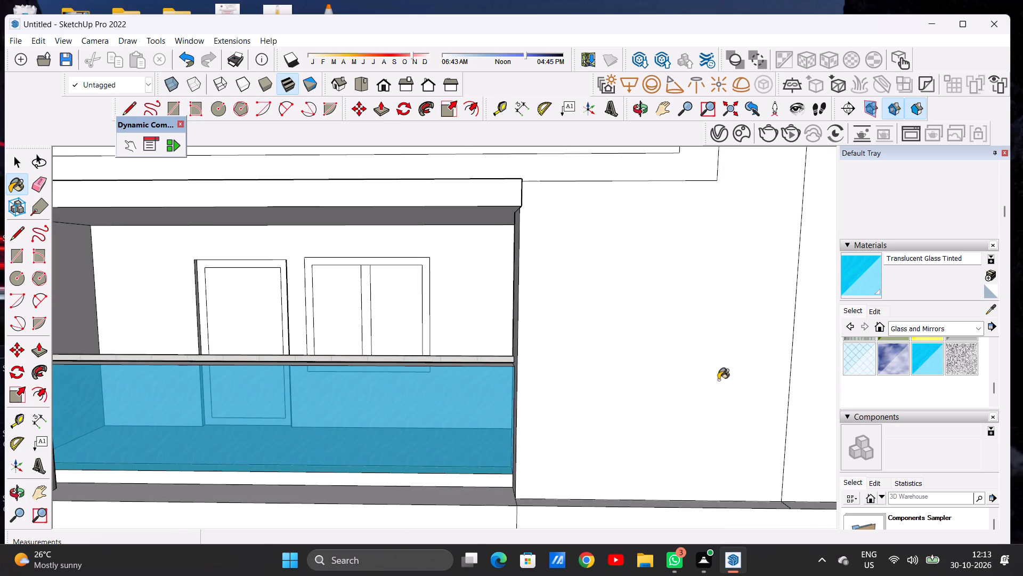
click(872, 311)
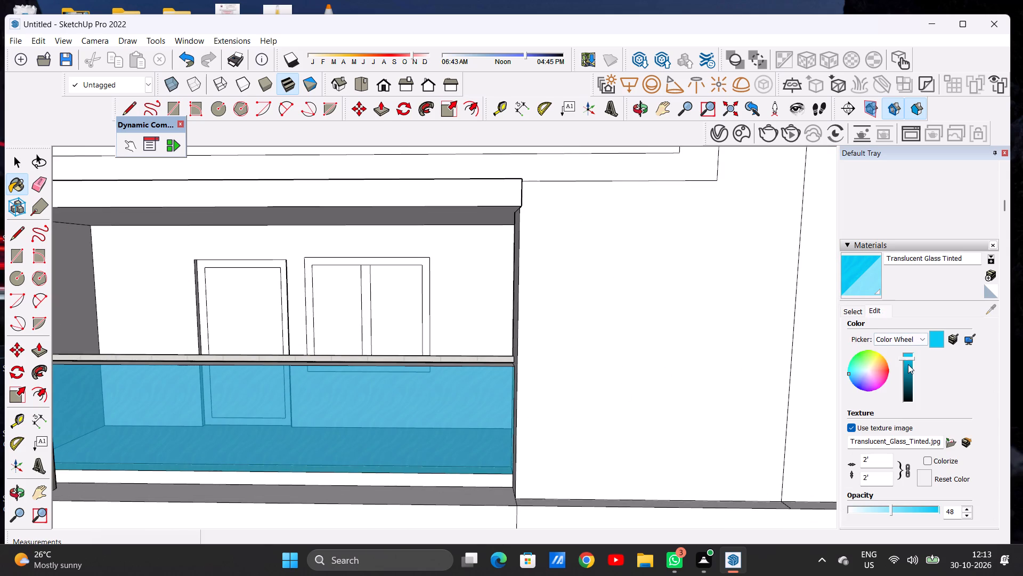
click(908, 365)
click(906, 372)
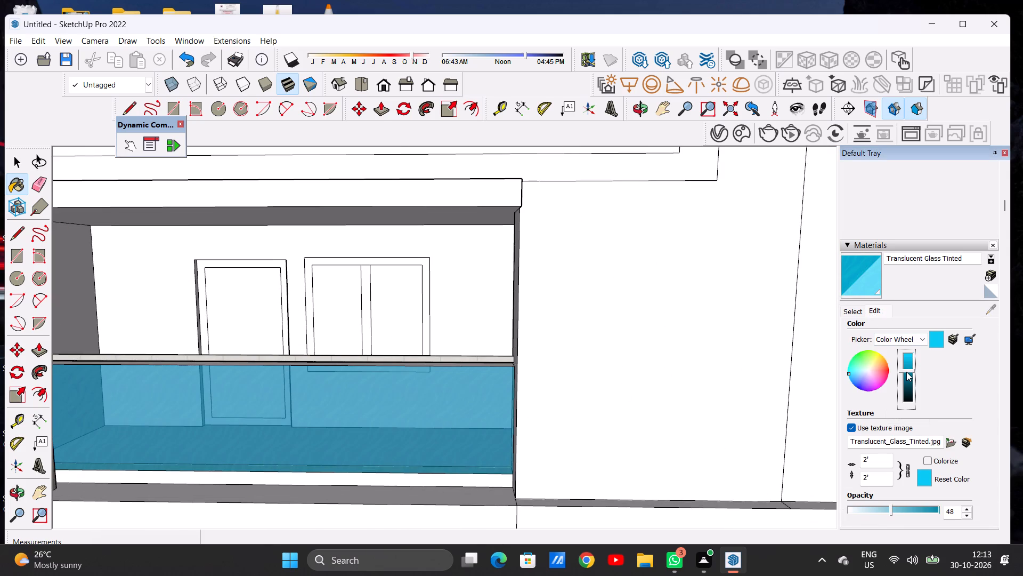
scroll(494, 406, down, 12)
scroll(362, 415, down, 3)
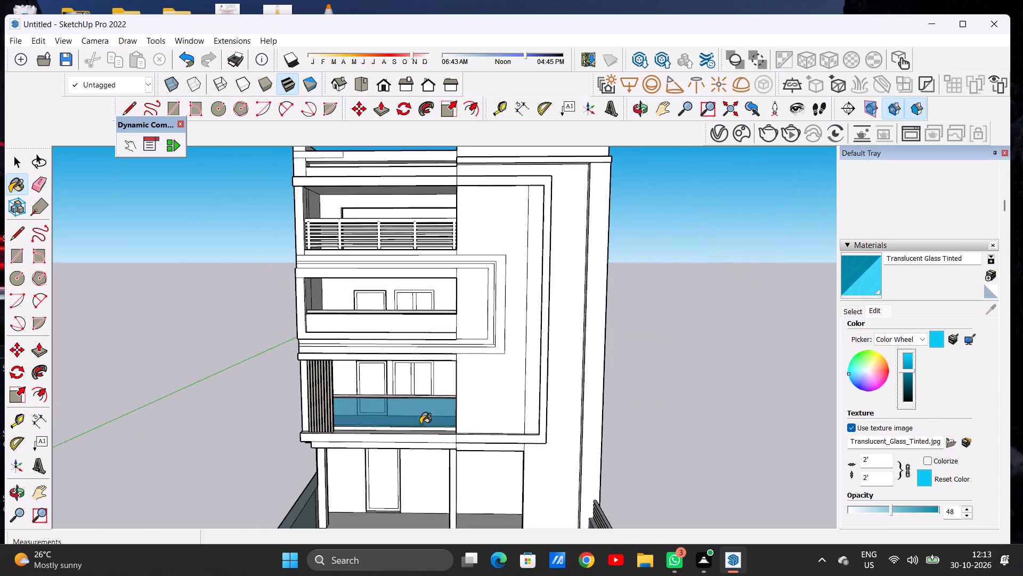
scroll(421, 425, up, 5)
scroll(421, 428, down, 1)
scroll(421, 428, up, 5)
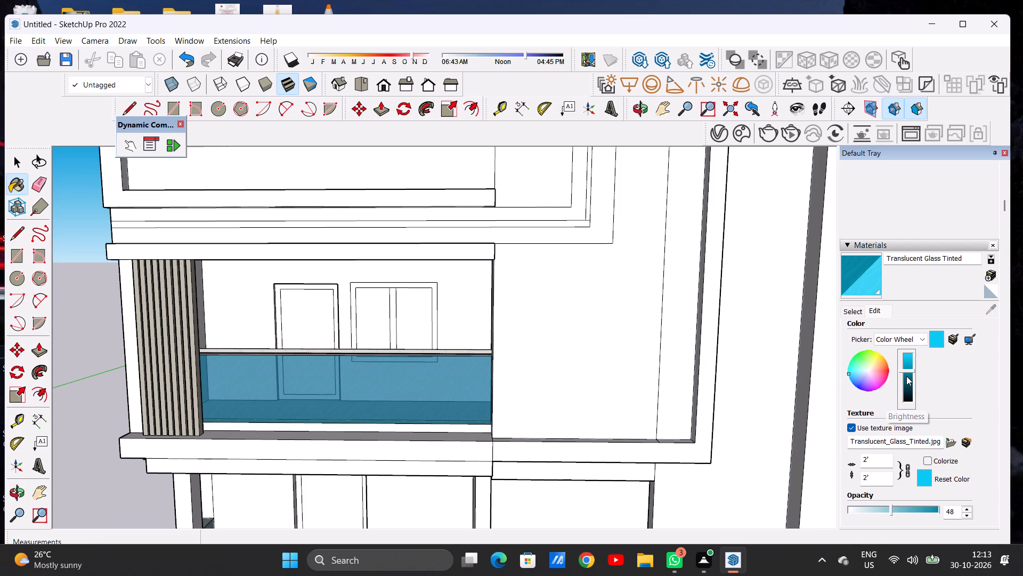
click(906, 376)
Paint the front face of the second-floor balcony's railing panel with the darkened Translucent Glass Tinted.
scroll(319, 396, down, 4)
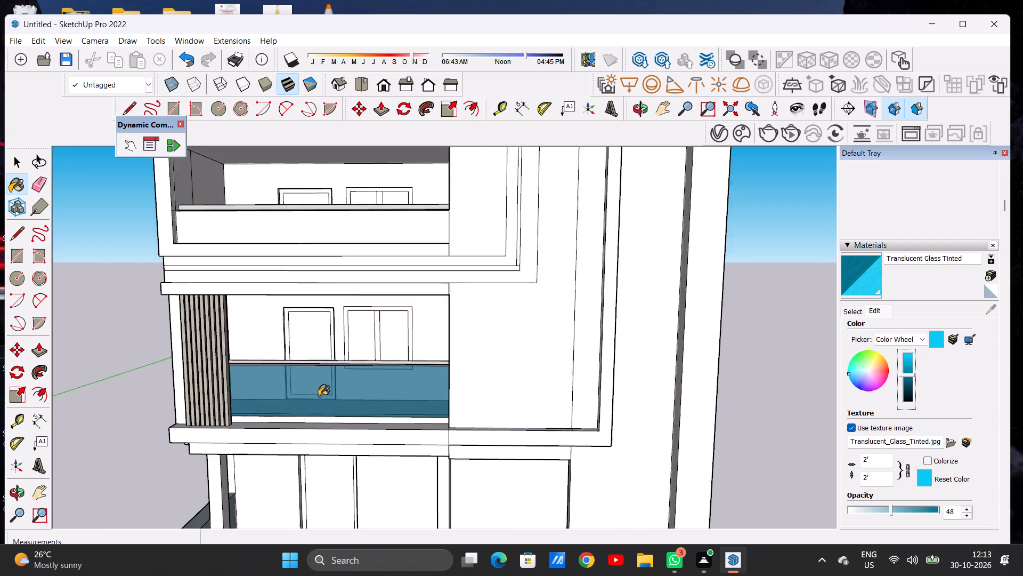
scroll(319, 396, down, 3)
scroll(363, 373, down, 4)
scroll(420, 379, down, 4)
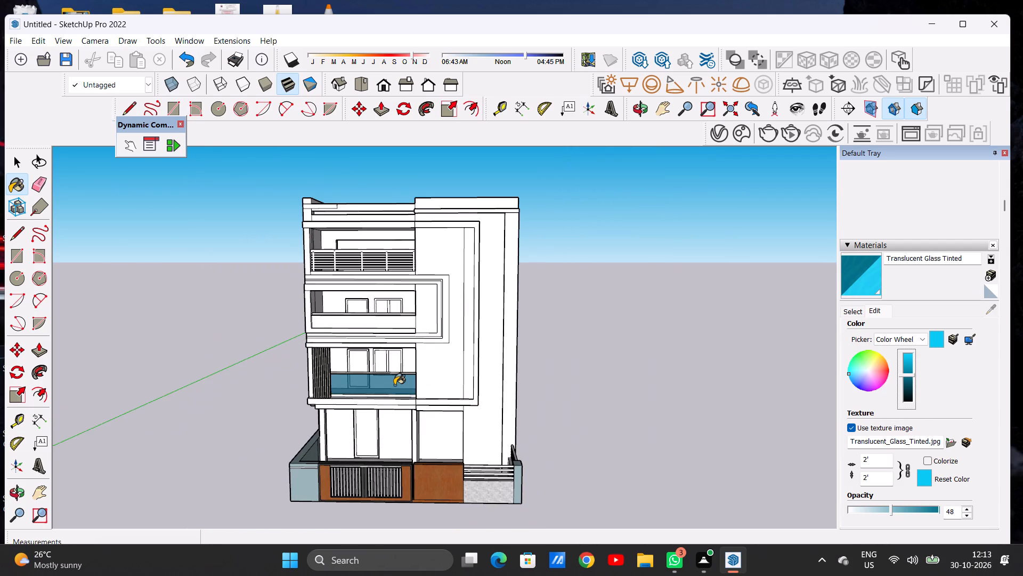
scroll(372, 314, up, 4)
scroll(372, 323, down, 1)
scroll(374, 322, up, 4)
scroll(379, 321, down, 2)
scroll(381, 321, up, 5)
click(381, 317)
Paint the inner face of the second-floor balcony's railing panel with the darkened Translucent Glass Tinted.
scroll(386, 321, down, 7)
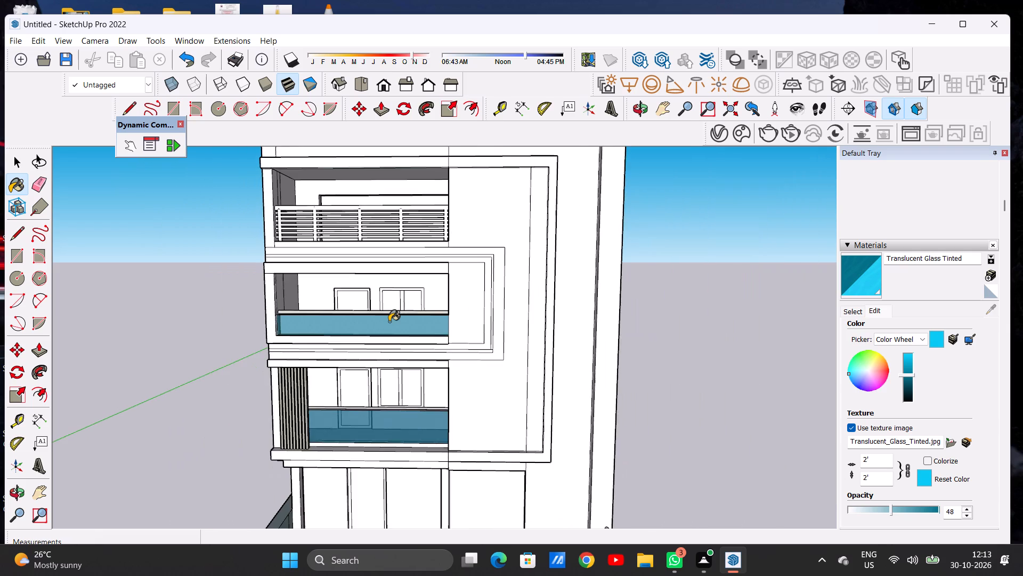
scroll(389, 322, down, 8)
scroll(386, 384, up, 7)
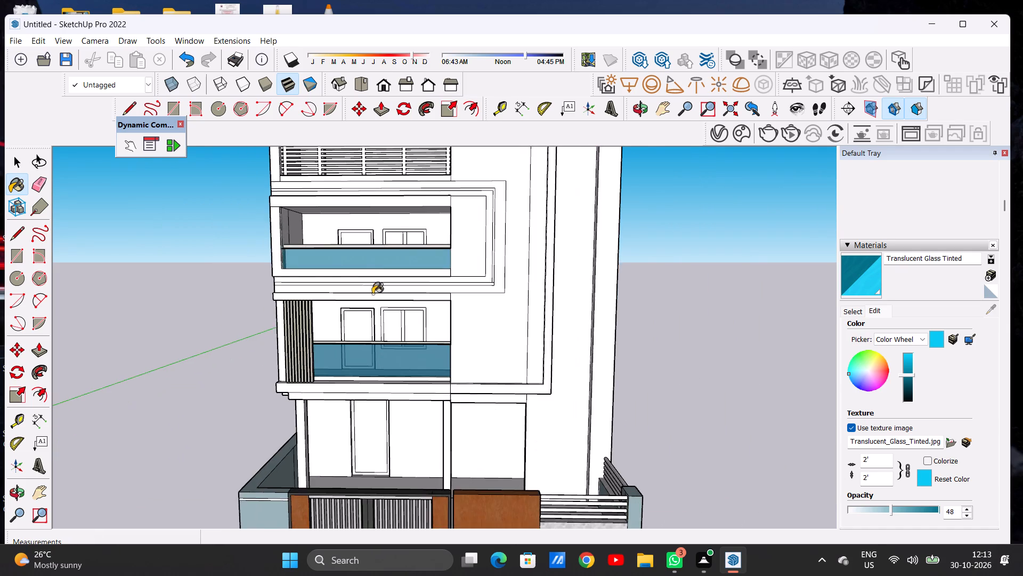
scroll(374, 274, up, 7)
middle_drag(370, 243, 275, 377)
scroll(287, 282, up, 5)
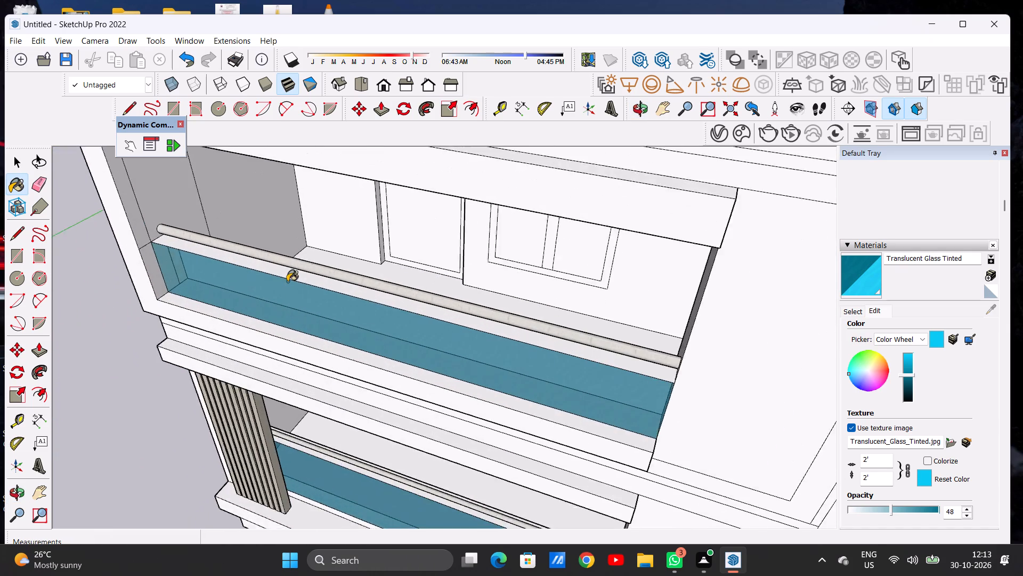
scroll(287, 282, up, 3)
scroll(356, 283, up, 6)
middle_drag(470, 245, 336, 243)
middle_click(335, 243)
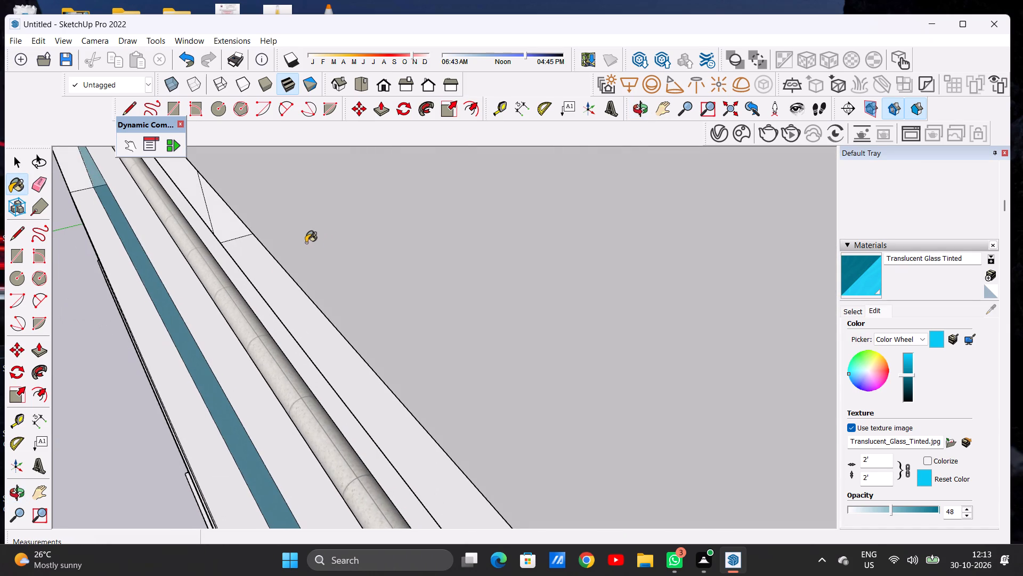
scroll(236, 317, up, 6)
middle_drag(313, 284, 266, 253)
scroll(264, 254, up, 1)
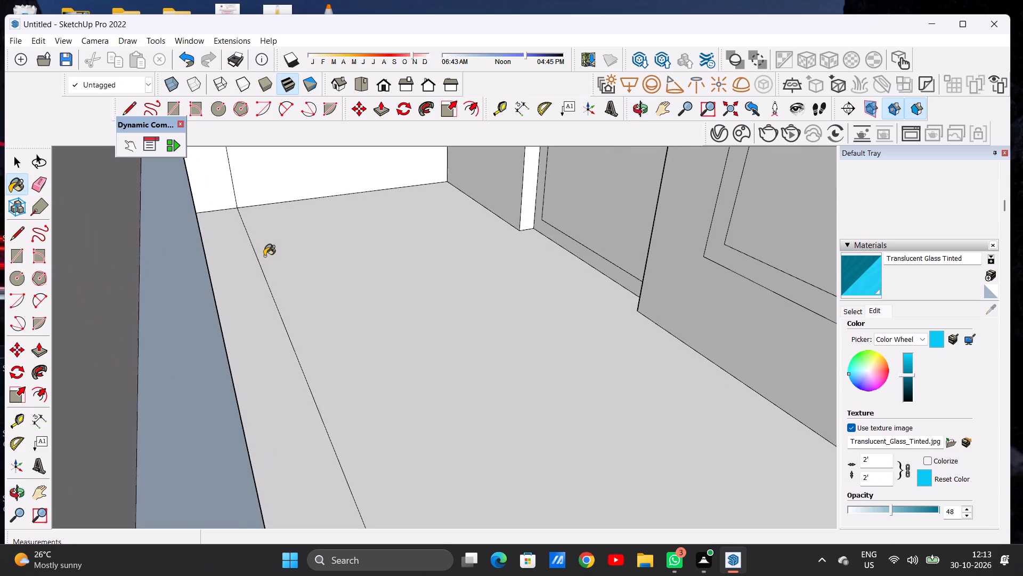
click(181, 338)
middle_drag(183, 342, 343, 302)
middle_click(343, 302)
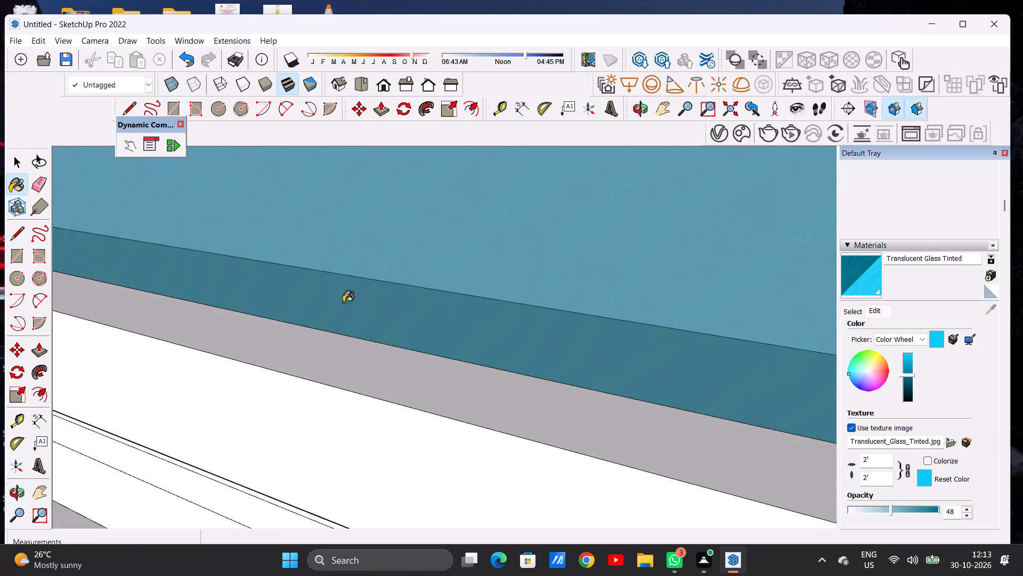
Examine the tinted-glass railing panels of the first- and second-floor balconies from the front, both close up and against the whole façade.
scroll(327, 332, down, 20)
scroll(327, 332, down, 16)
scroll(423, 358, up, 1)
scroll(422, 359, down, 1)
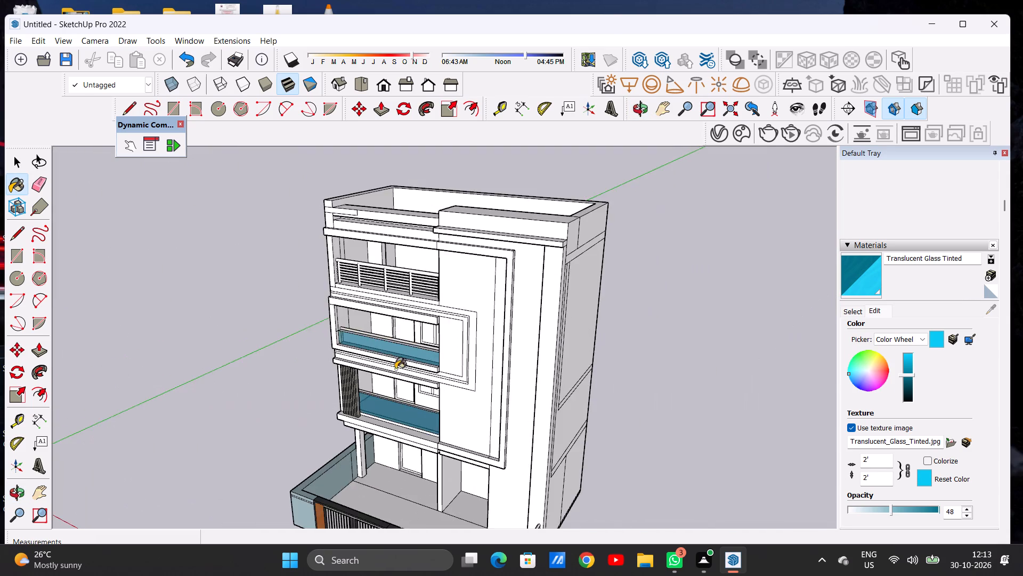
middle_drag(383, 373, 494, 319)
scroll(417, 350, up, 8)
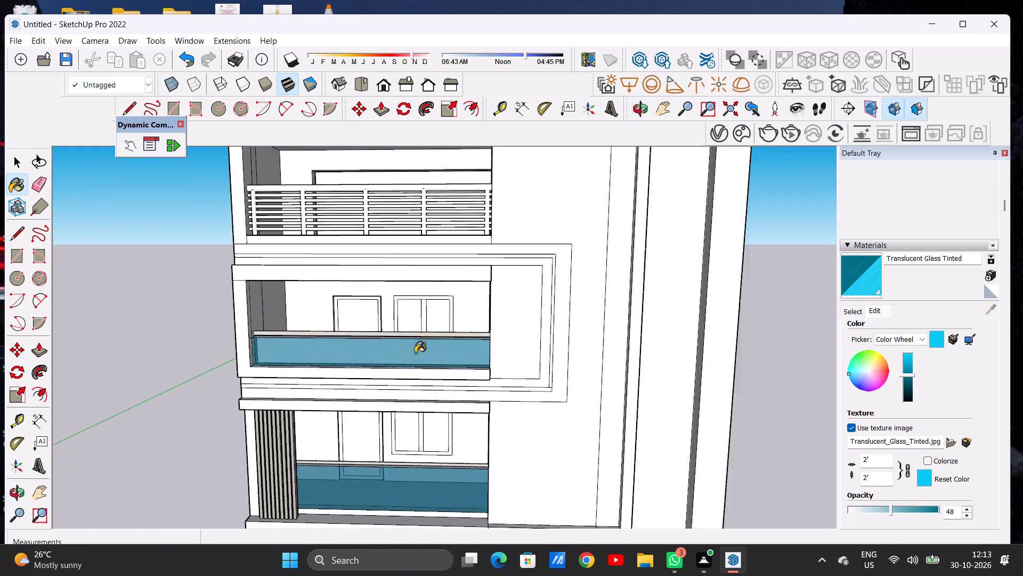
scroll(415, 353, up, 10)
scroll(431, 340, down, 19)
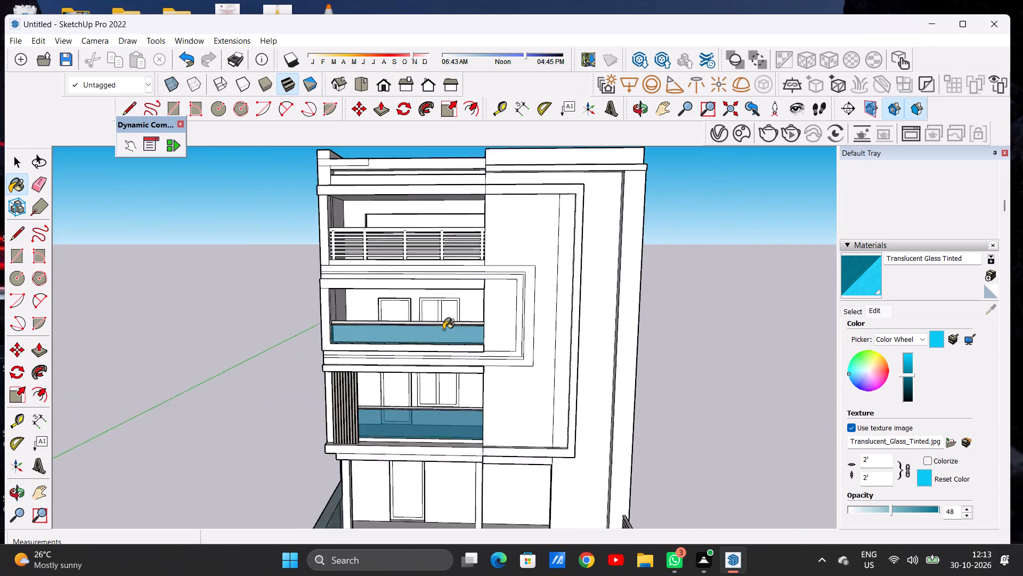
scroll(431, 335, down, 6)
scroll(408, 399, up, 6)
scroll(408, 399, down, 1)
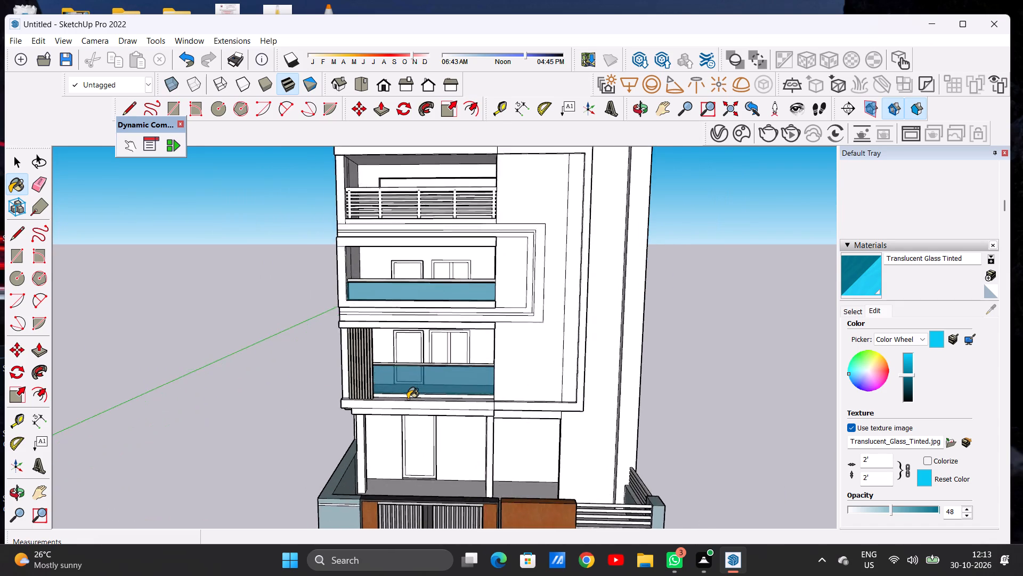
scroll(408, 399, up, 6)
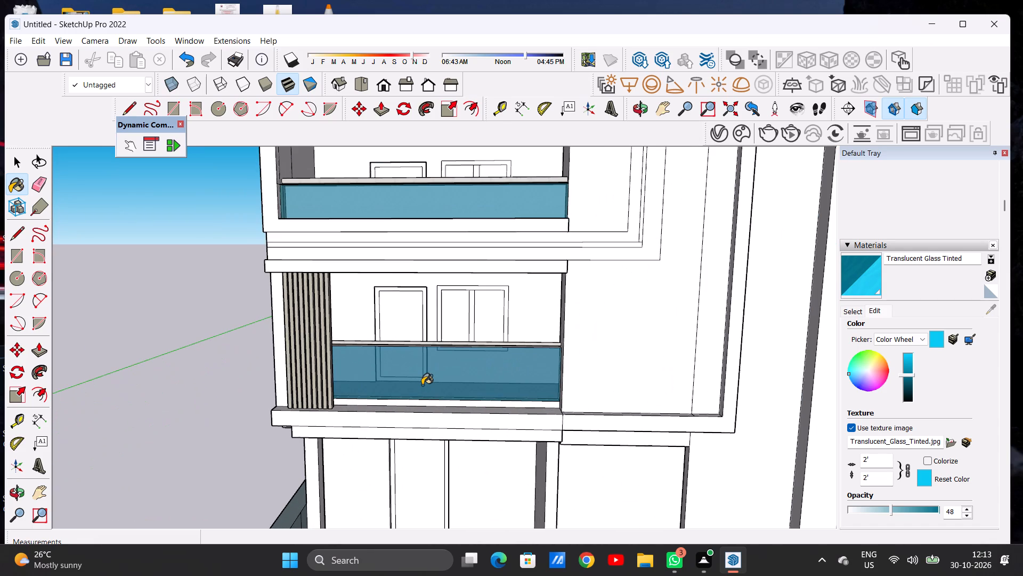
key(space)
scroll(422, 385, down, 8)
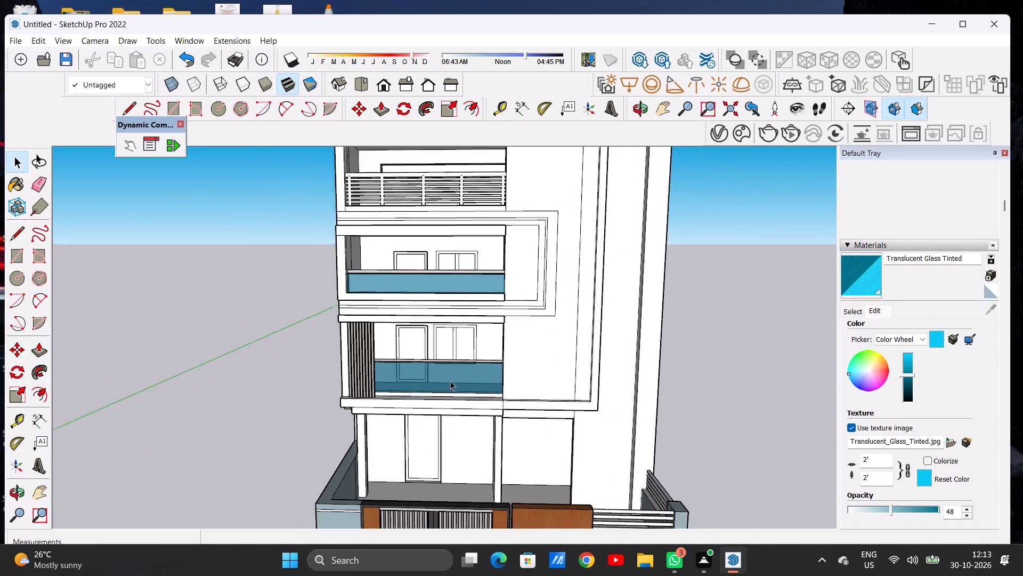
scroll(450, 381, down, 4)
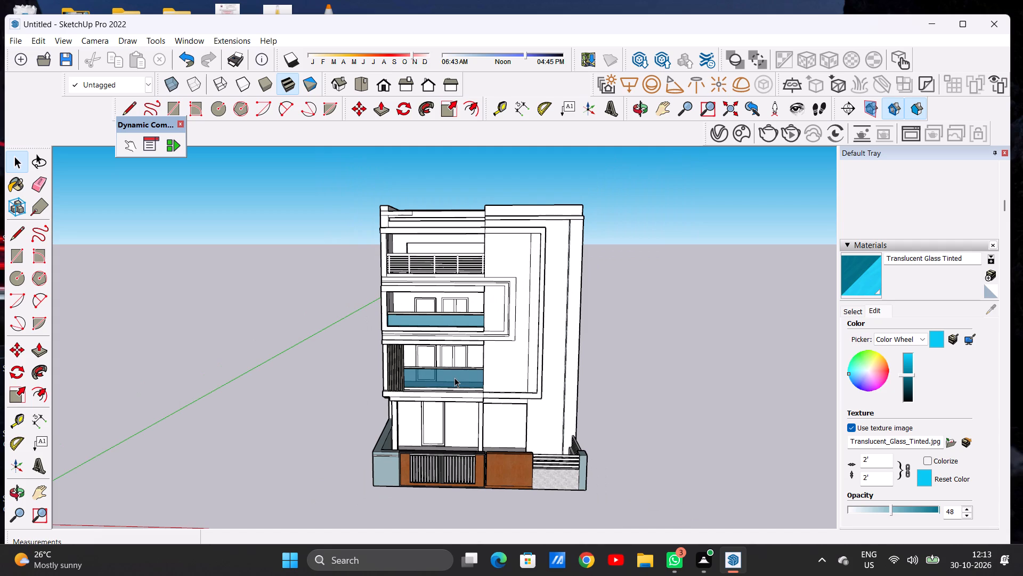
scroll(457, 379, down, 3)
scroll(451, 357, up, 11)
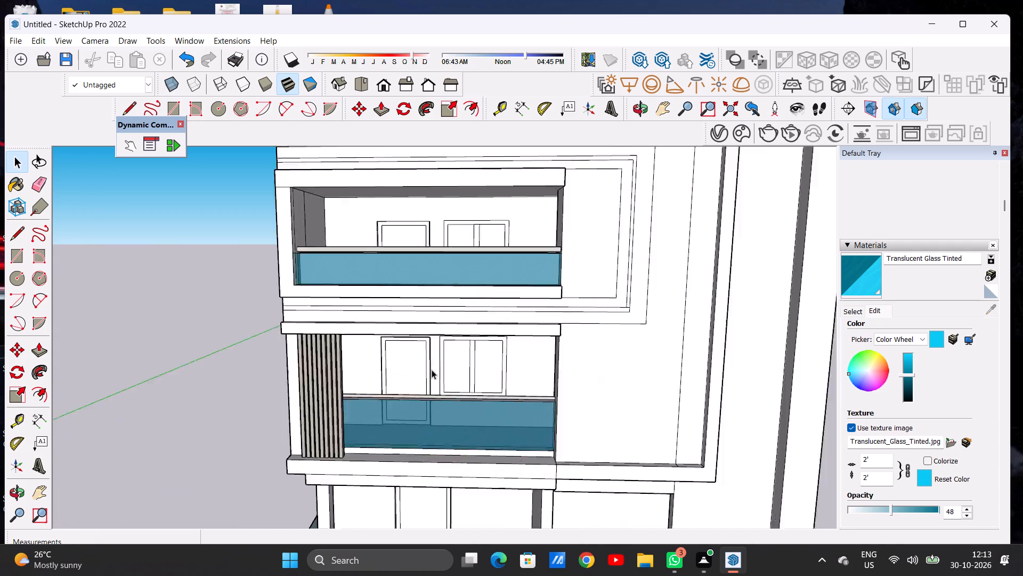
scroll(432, 370, up, 12)
scroll(427, 380, down, 14)
scroll(418, 409, up, 4)
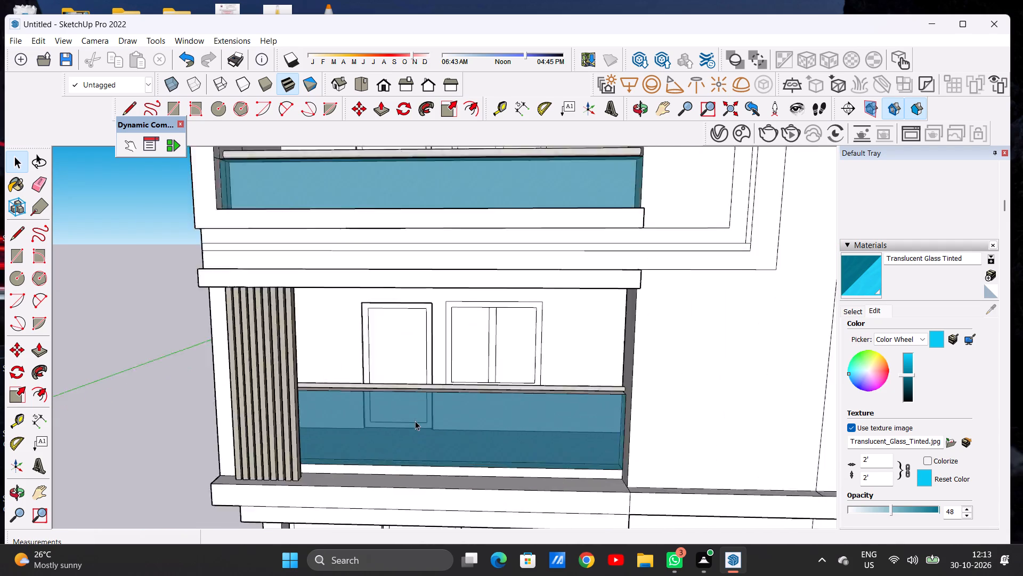
scroll(415, 421, up, 10)
scroll(410, 405, down, 7)
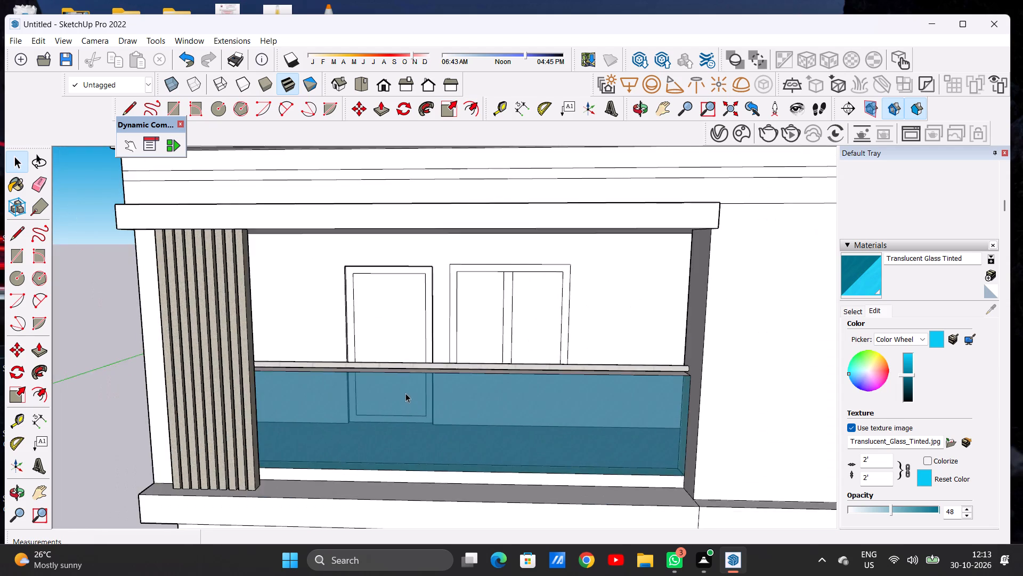
scroll(409, 391, down, 6)
Examine the first-floor balcony's glass panel, handrail and the slab beneath it from angled viewpoints above and below.
middle_drag(449, 401, 525, 458)
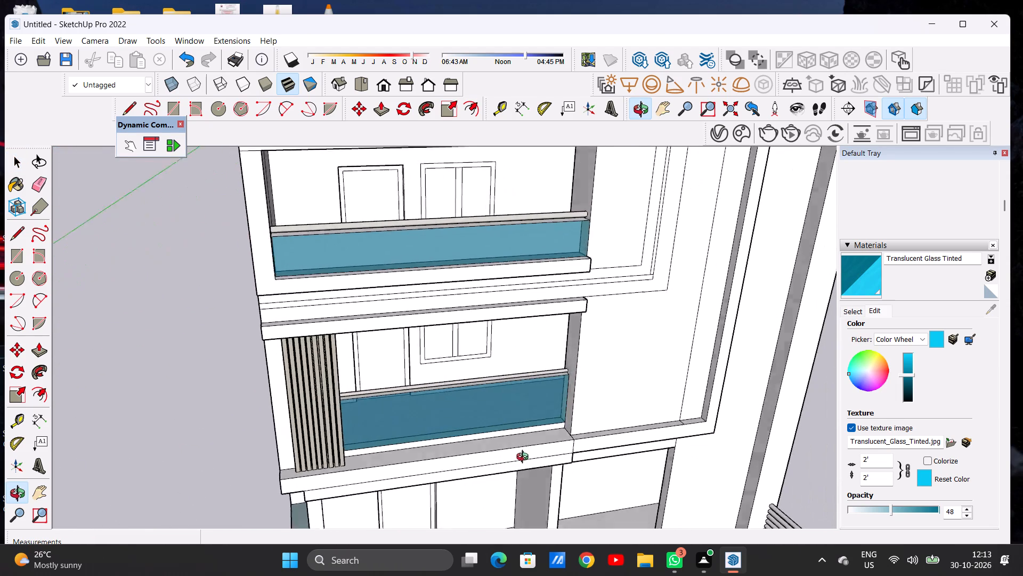
middle_drag(525, 458, 548, 450)
middle_drag(582, 438, 491, 433)
scroll(415, 439, down, 8)
scroll(435, 470, up, 6)
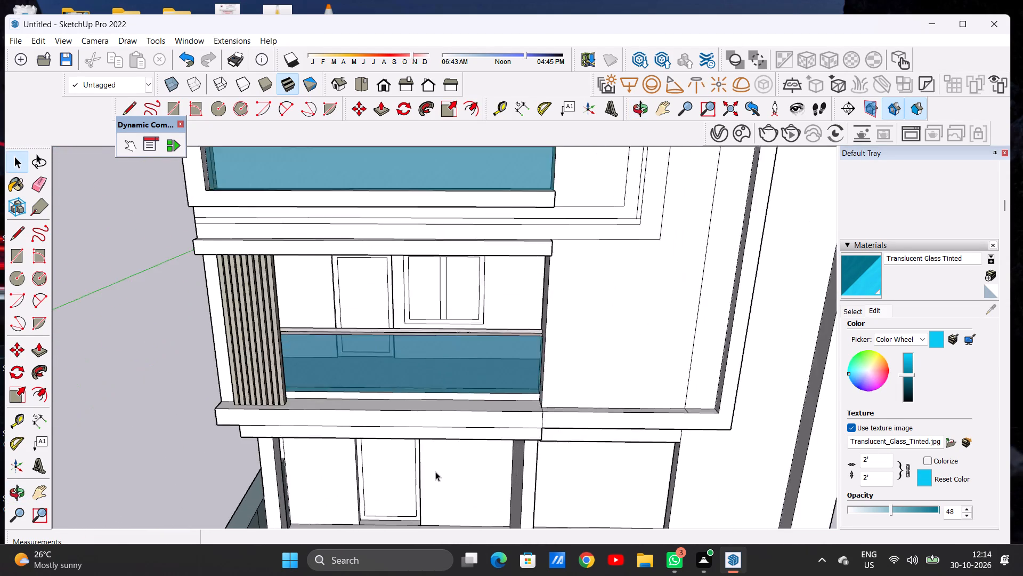
scroll(435, 471, up, 2)
scroll(485, 431, down, 12)
scroll(492, 429, up, 8)
scroll(533, 399, up, 1)
scroll(533, 399, down, 1)
scroll(533, 399, up, 4)
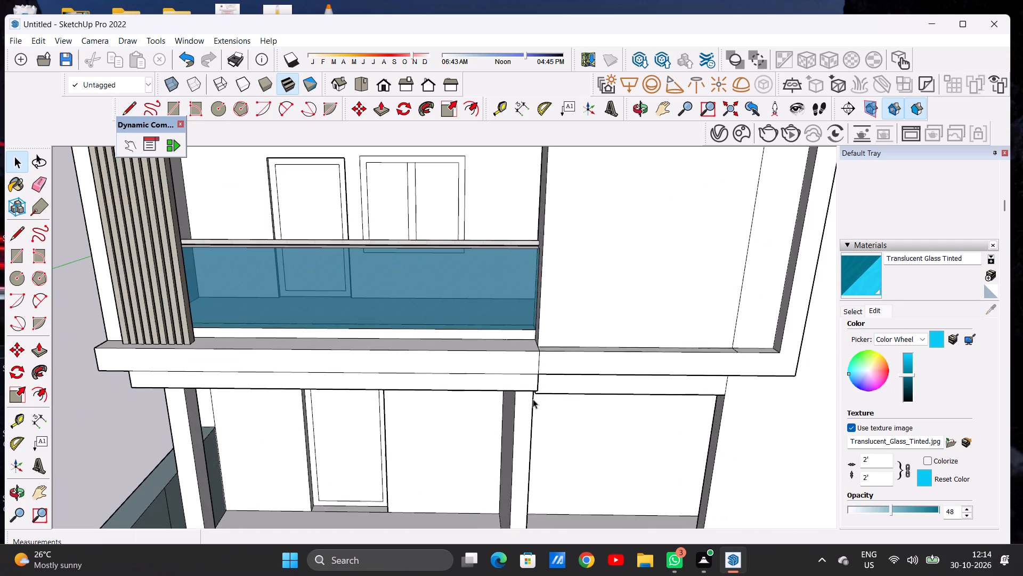
middle_drag(542, 393, 398, 340)
middle_drag(385, 342, 370, 343)
middle_drag(366, 344, 402, 387)
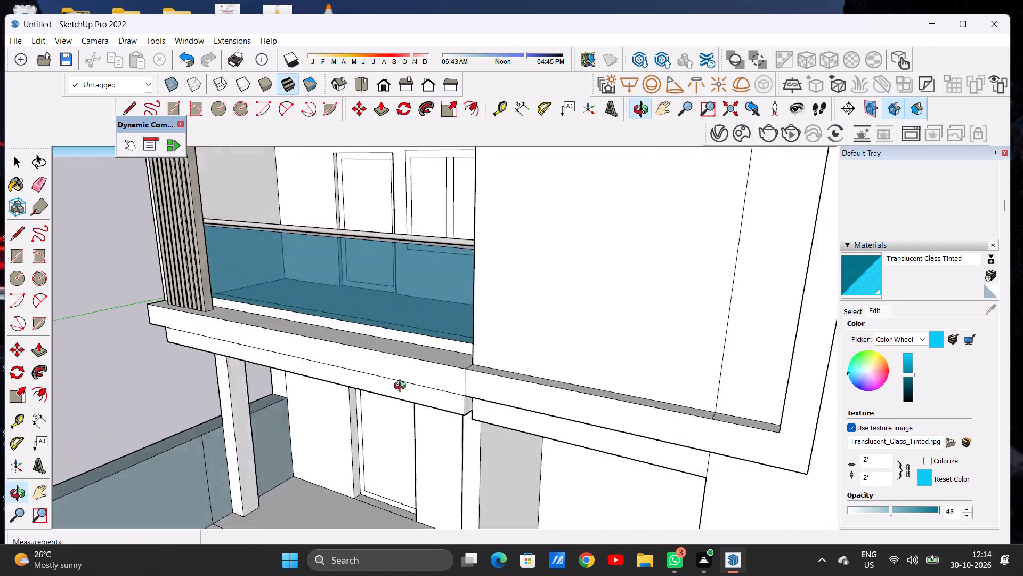
middle_drag(402, 387, 526, 387)
scroll(421, 404, down, 12)
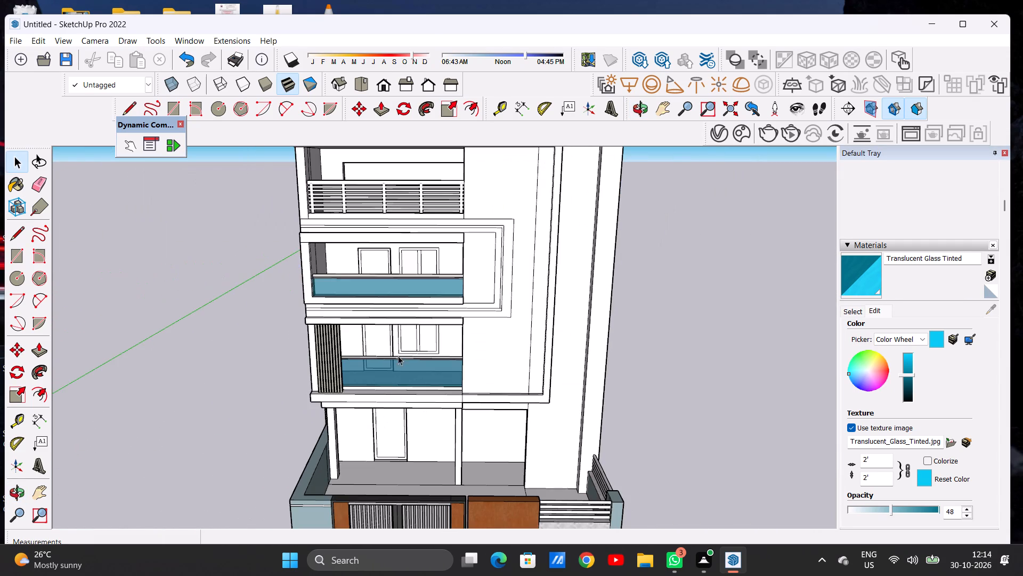
scroll(397, 339, up, 13)
middle_drag(400, 394, 404, 294)
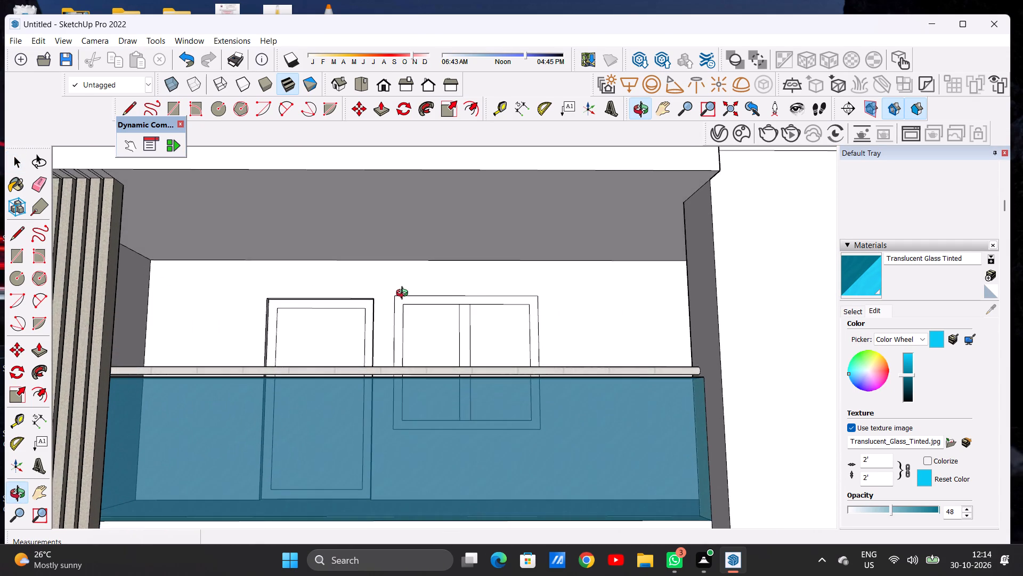
middle_drag(404, 294, 407, 365)
scroll(407, 365, up, 1)
scroll(404, 373, down, 12)
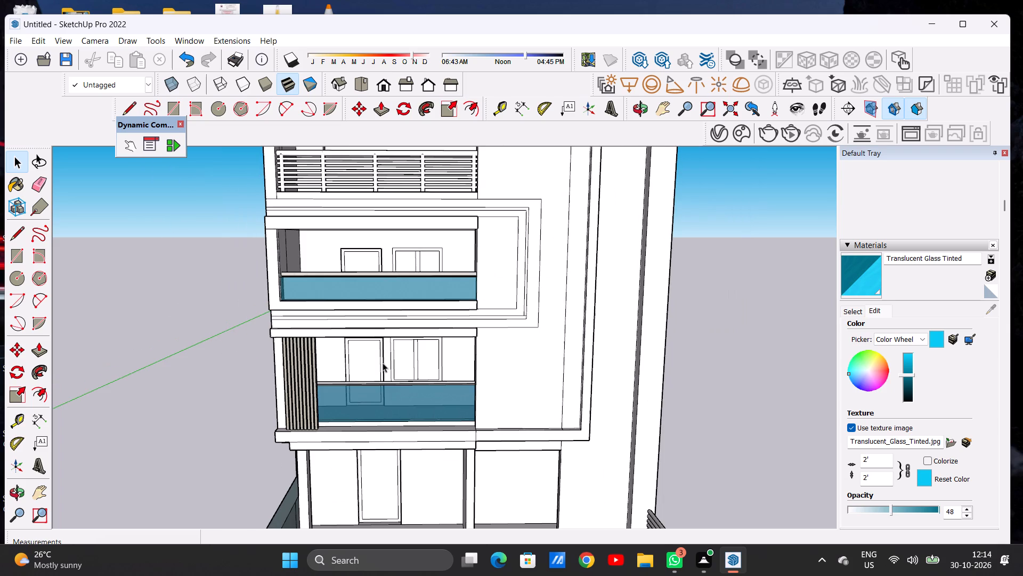
Paint the ground-floor entrance door's frame and inner panel with Wood Veneer 01 from the Wood materials.
scroll(379, 390, up, 7)
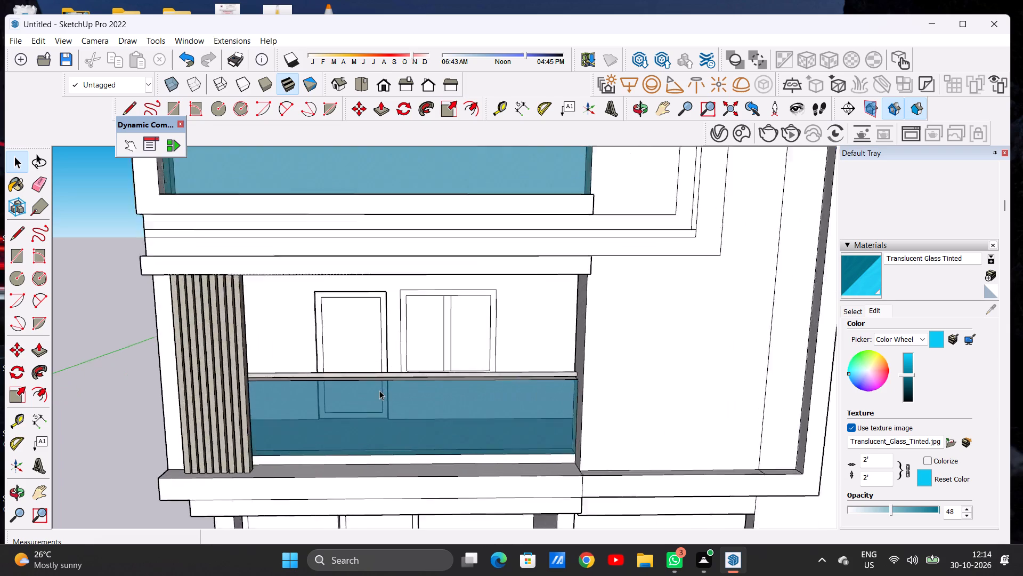
scroll(379, 390, up, 1)
scroll(395, 315, down, 13)
scroll(393, 406, up, 6)
scroll(409, 343, up, 7)
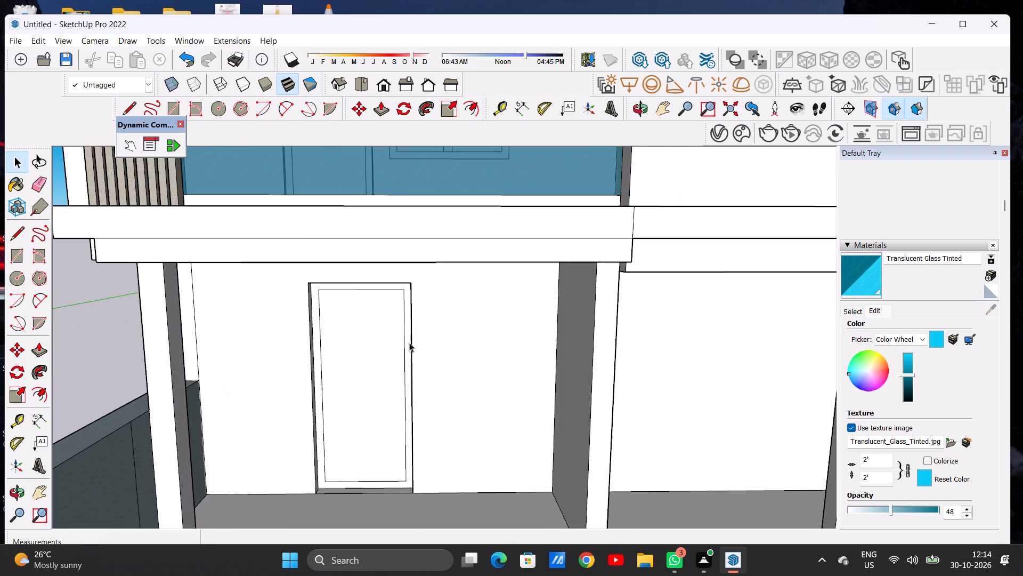
scroll(406, 335, down, 9)
scroll(402, 398, up, 9)
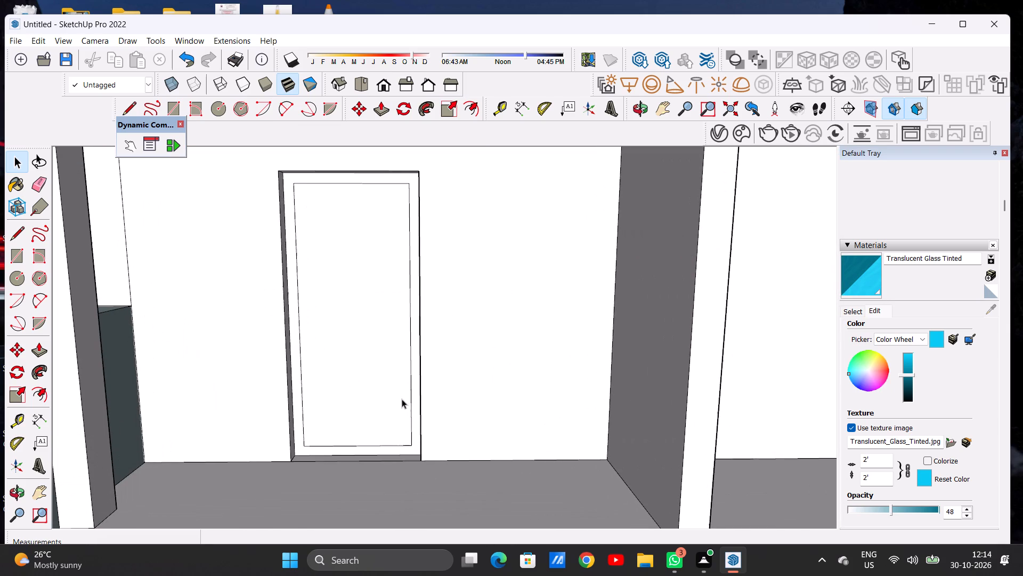
click(852, 308)
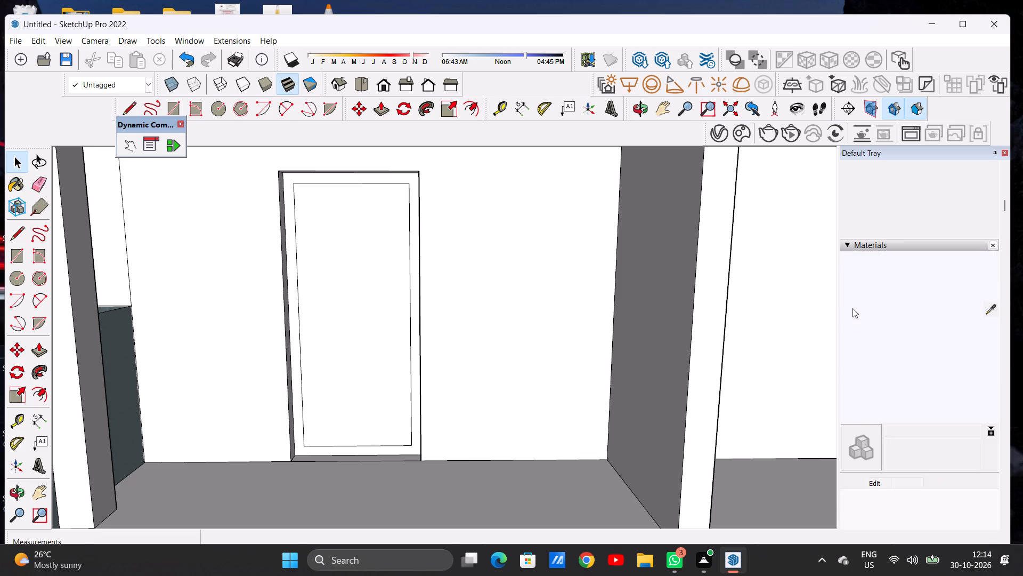
click(910, 325)
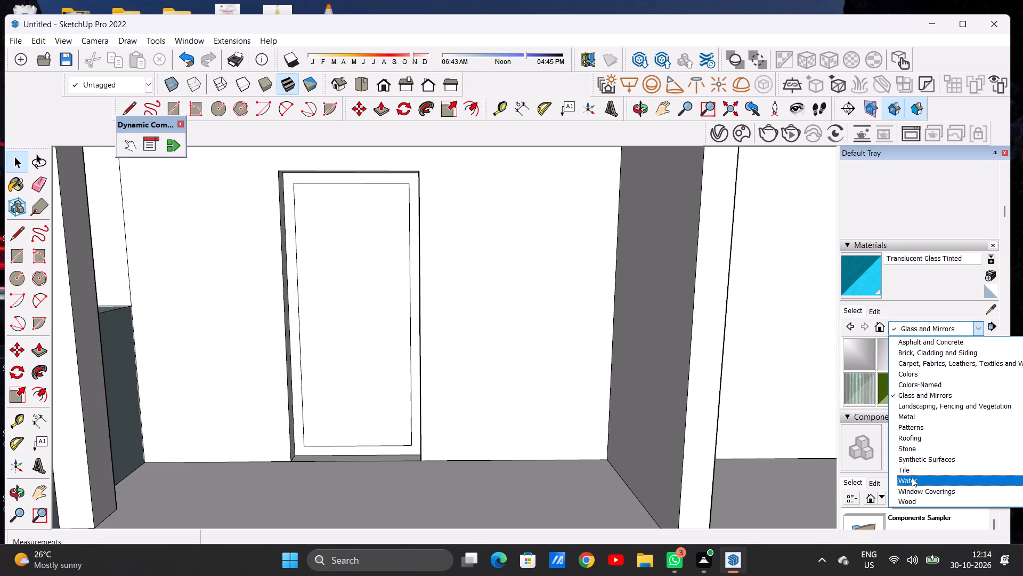
click(904, 498)
scroll(906, 387, down, 1)
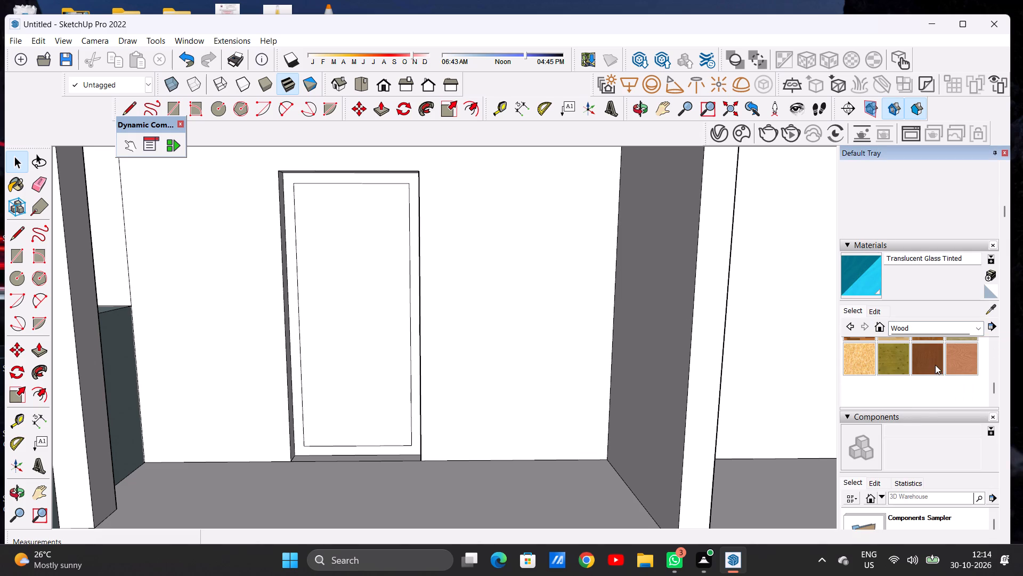
click(931, 365)
scroll(311, 421, up, 6)
scroll(287, 426, down, 1)
scroll(287, 426, up, 6)
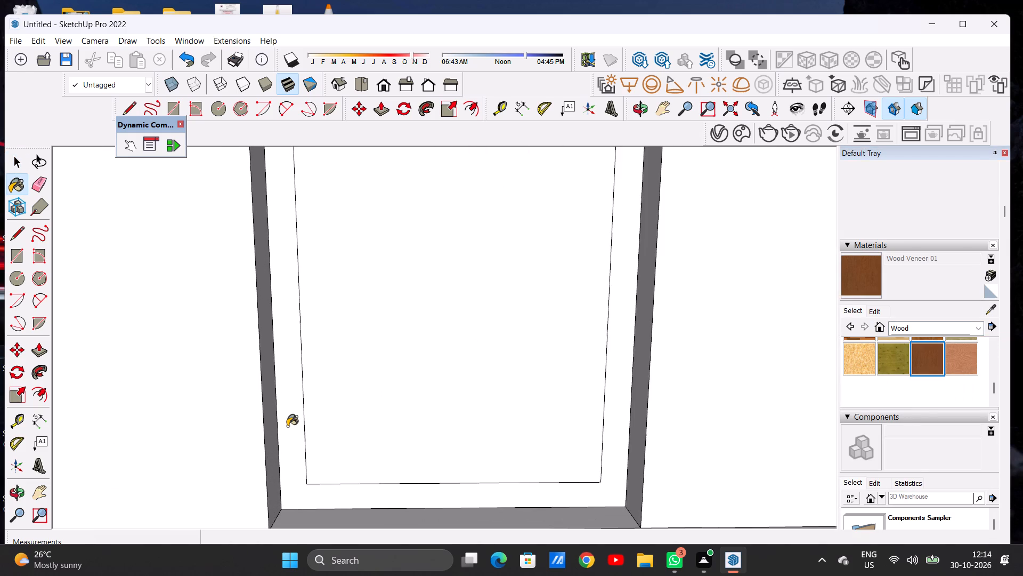
click(287, 426)
click(384, 404)
Examine the wood-veneered entrance door against the gate and the rest of the front façade.
scroll(331, 431, down, 6)
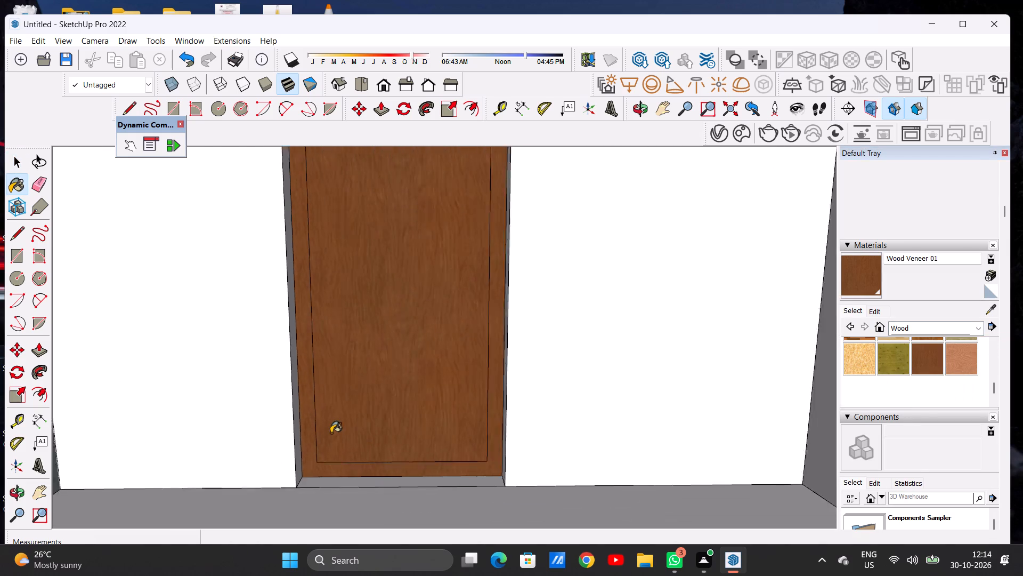
scroll(359, 429, down, 3)
scroll(488, 389, down, 4)
scroll(423, 426, up, 7)
scroll(441, 446, down, 14)
scroll(394, 444, up, 1)
scroll(394, 444, down, 8)
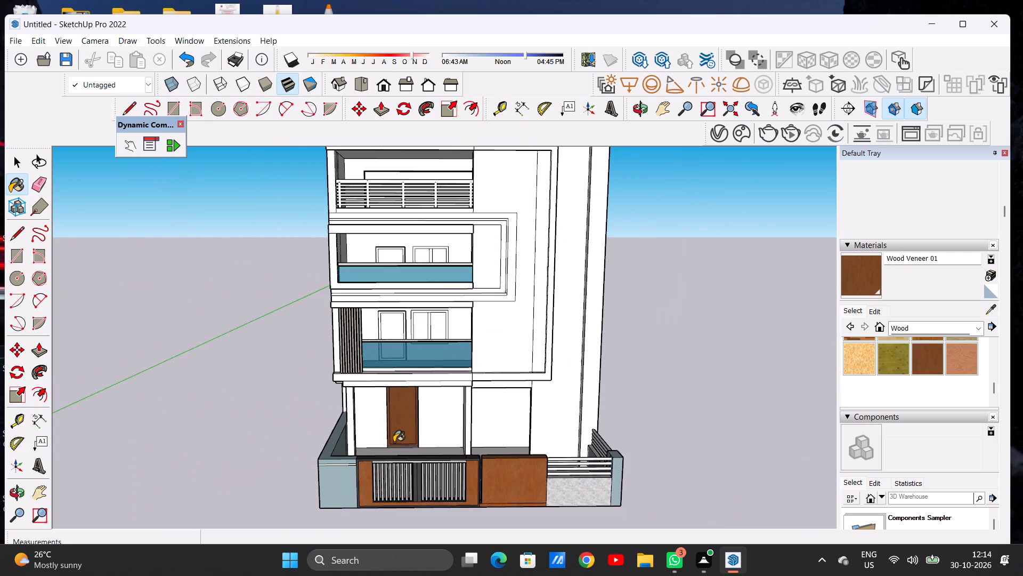
Darken the Wood Veneer 01 material on the ground-floor entrance door by lowering its brightness to a deep brown.
scroll(408, 430, up, 1)
scroll(408, 430, down, 1)
scroll(408, 430, up, 10)
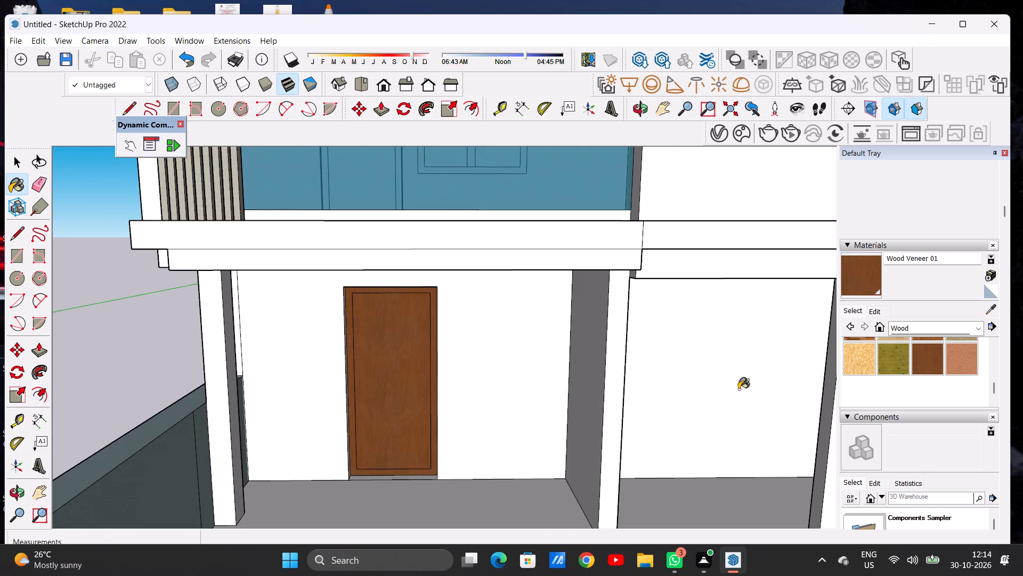
click(870, 309)
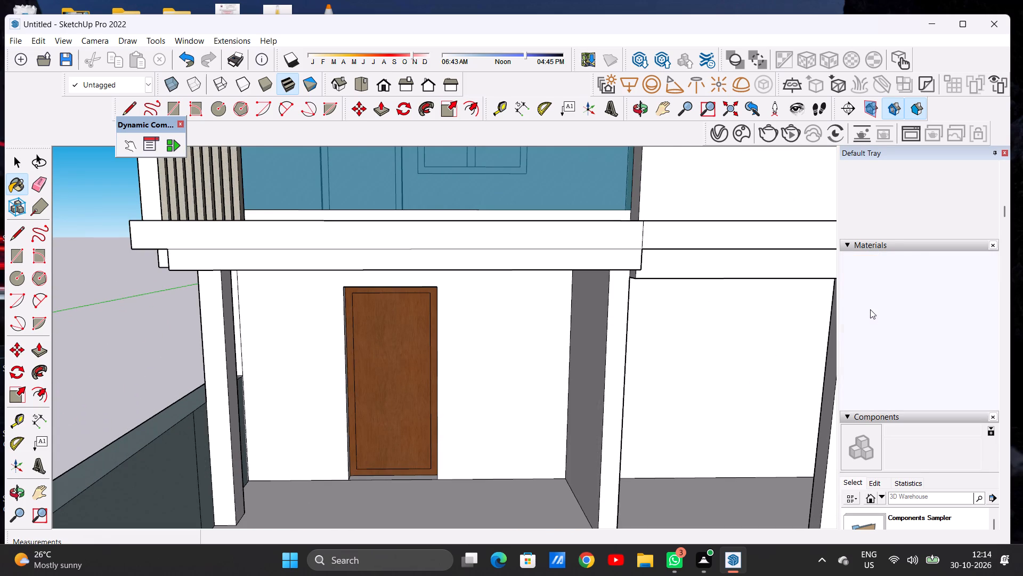
click(909, 388)
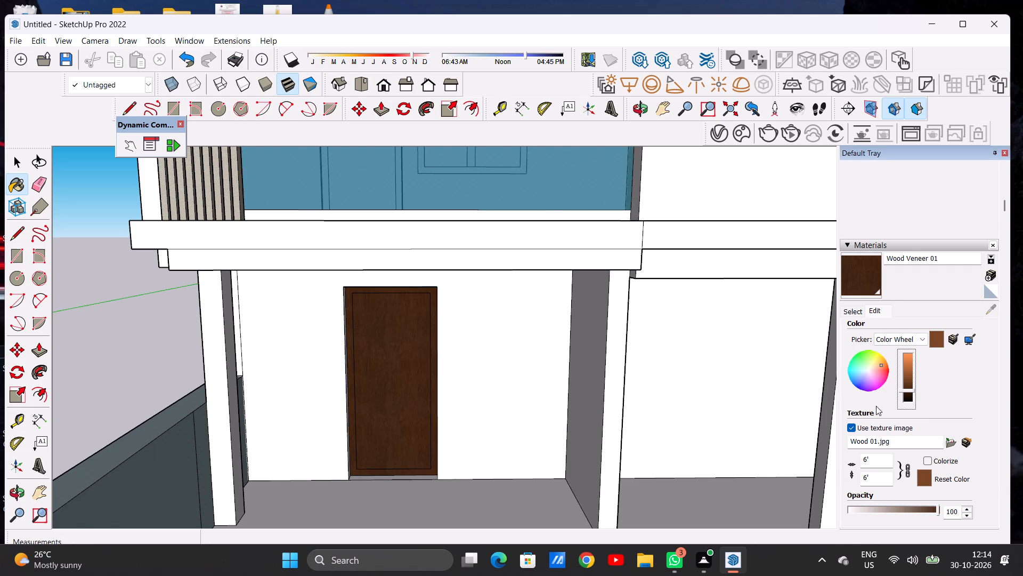
click(909, 386)
Examine the darkened entrance door close up and against the façade, along with the unpainted balcony door and window above.
scroll(339, 390, down, 15)
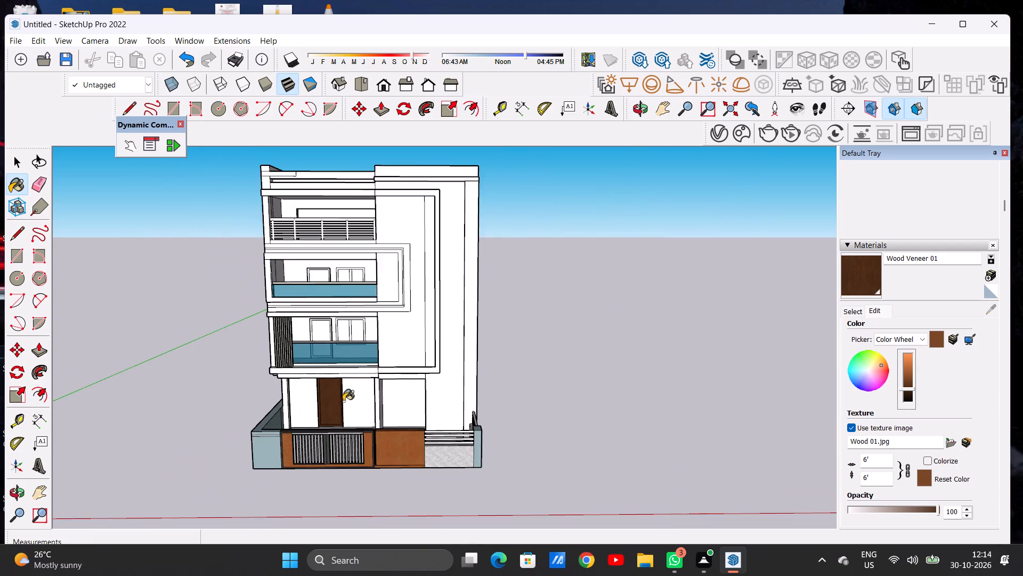
scroll(340, 401, up, 20)
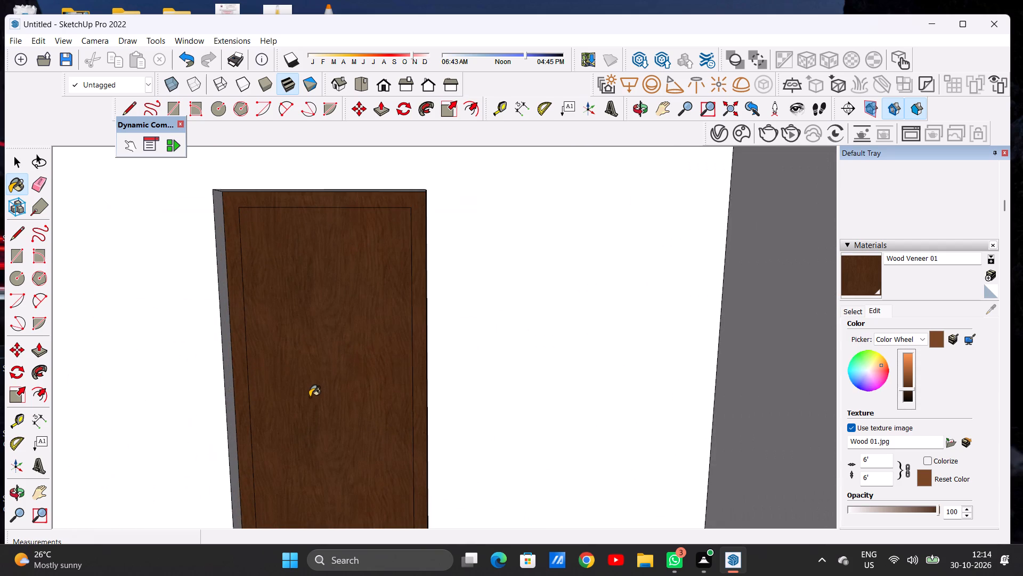
scroll(310, 397, down, 14)
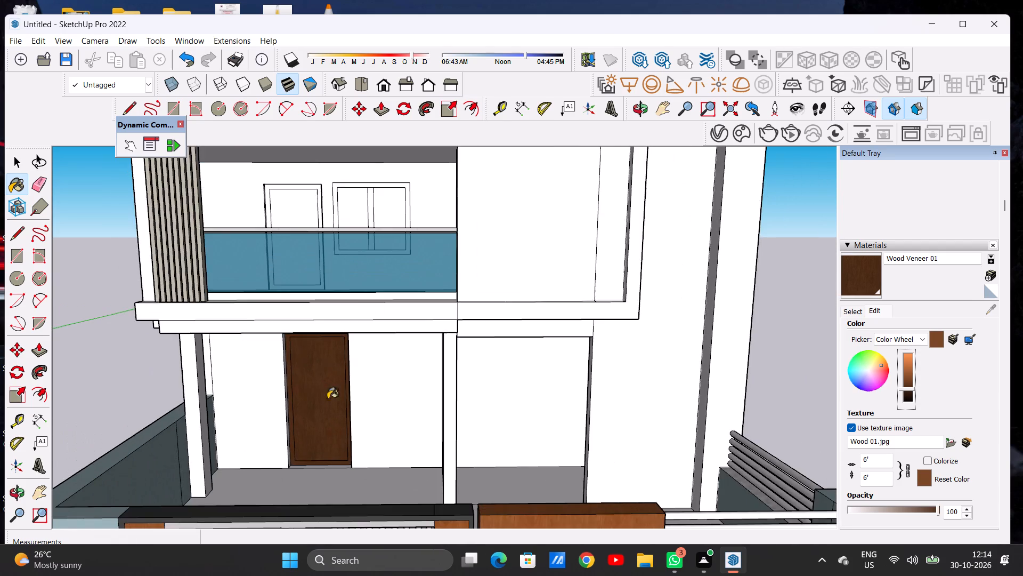
scroll(346, 399, down, 7)
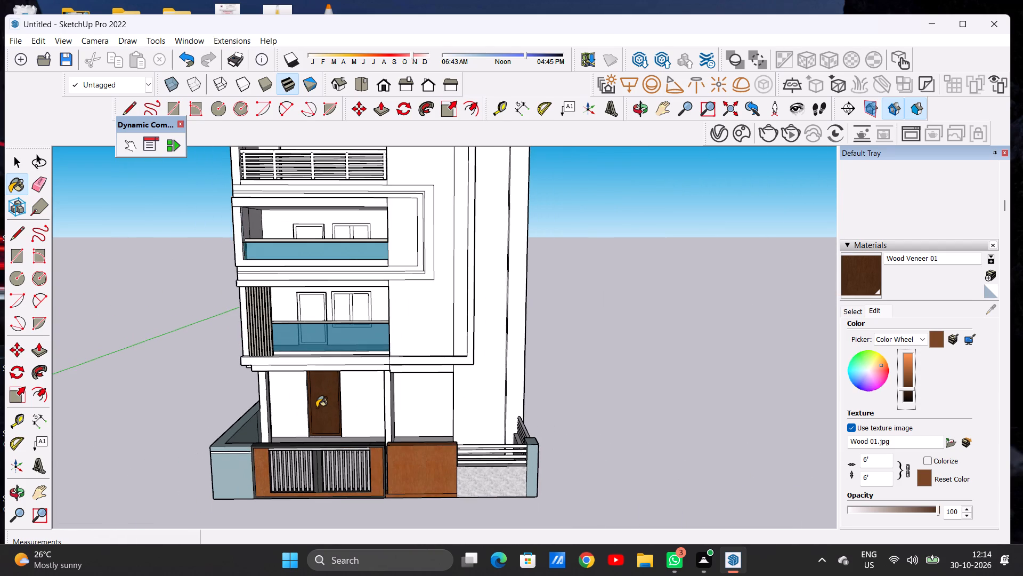
scroll(316, 407, down, 2)
scroll(316, 333, up, 7)
scroll(315, 311, down, 1)
scroll(315, 311, up, 15)
scroll(274, 317, down, 1)
scroll(274, 317, up, 1)
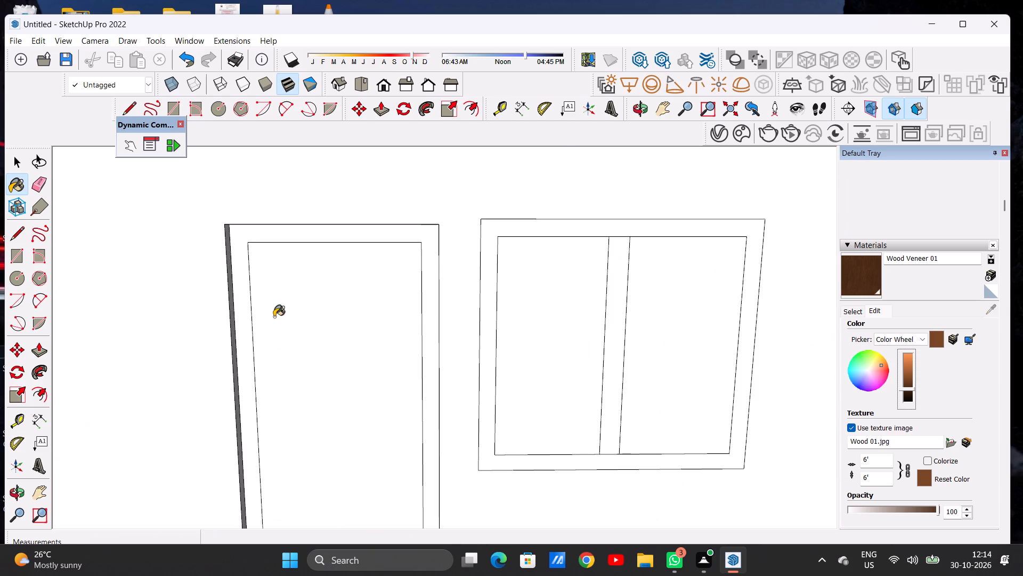
key(space)
scroll(279, 315, down, 20)
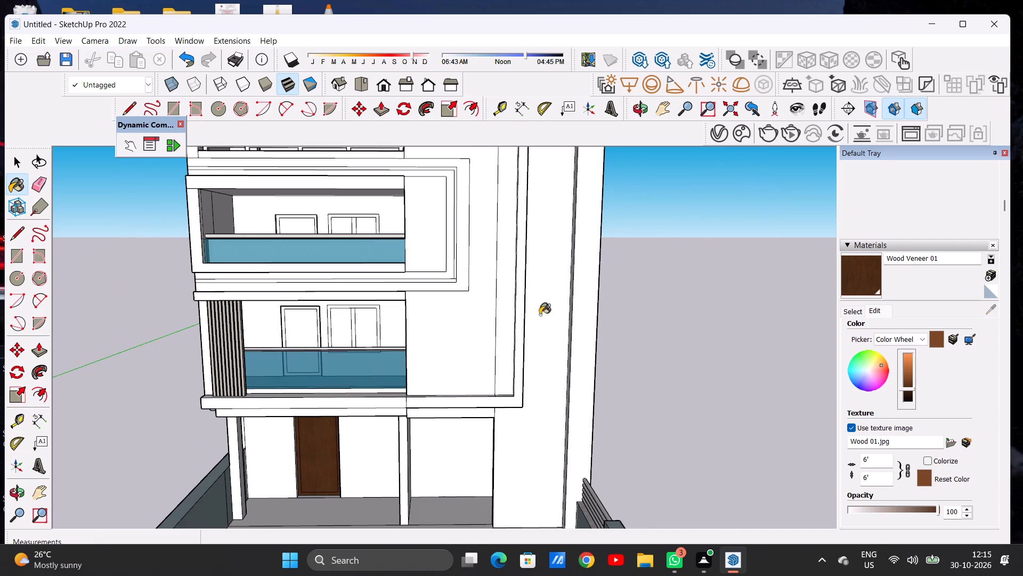
click(570, 311)
key(space)
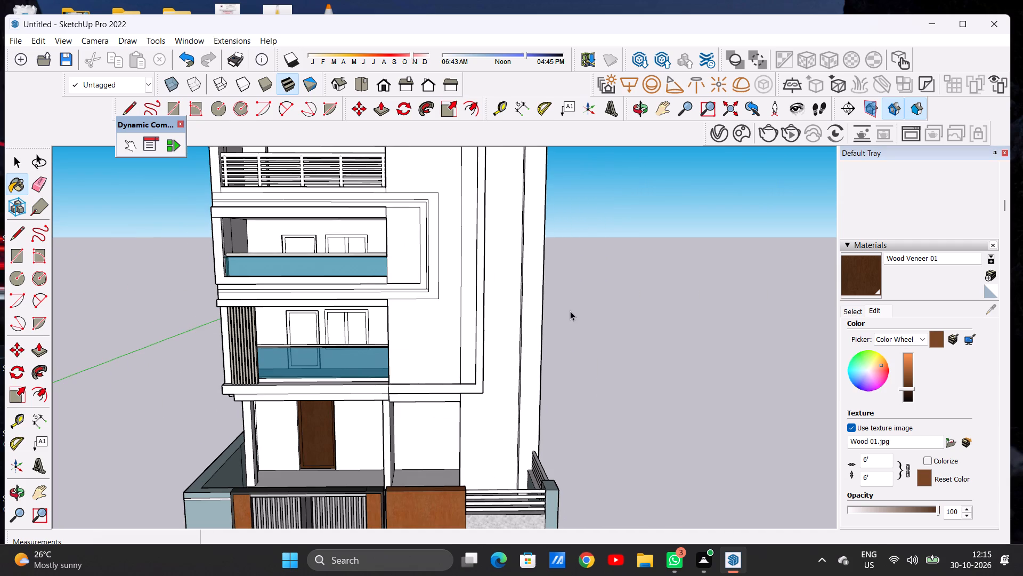
Paint the first-floor balcony door's frame and inner panel with Wood Cherry Original from the Wood materials.
click(857, 314)
click(925, 355)
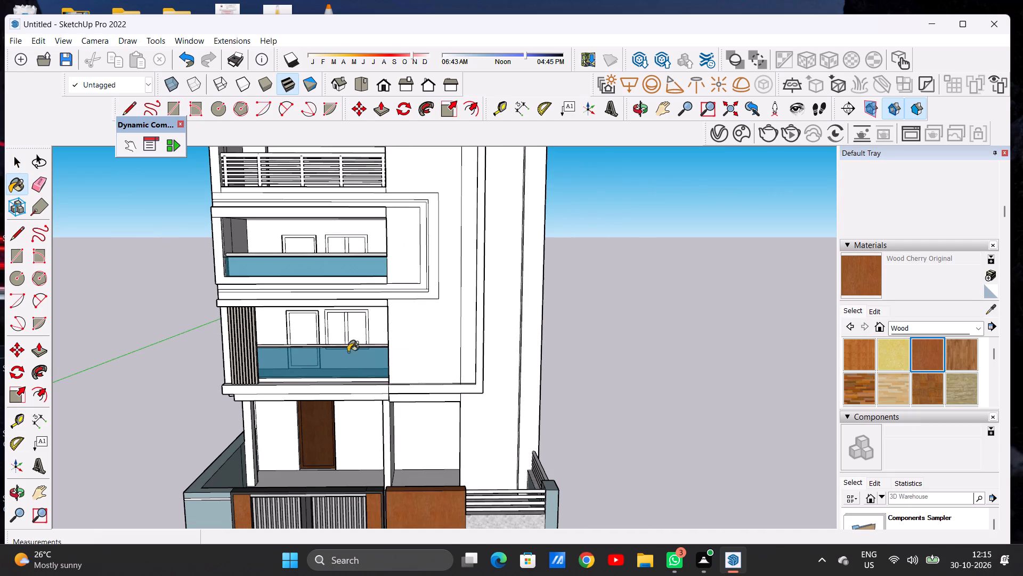
scroll(293, 352, up, 9)
scroll(290, 315, down, 1)
scroll(290, 315, up, 18)
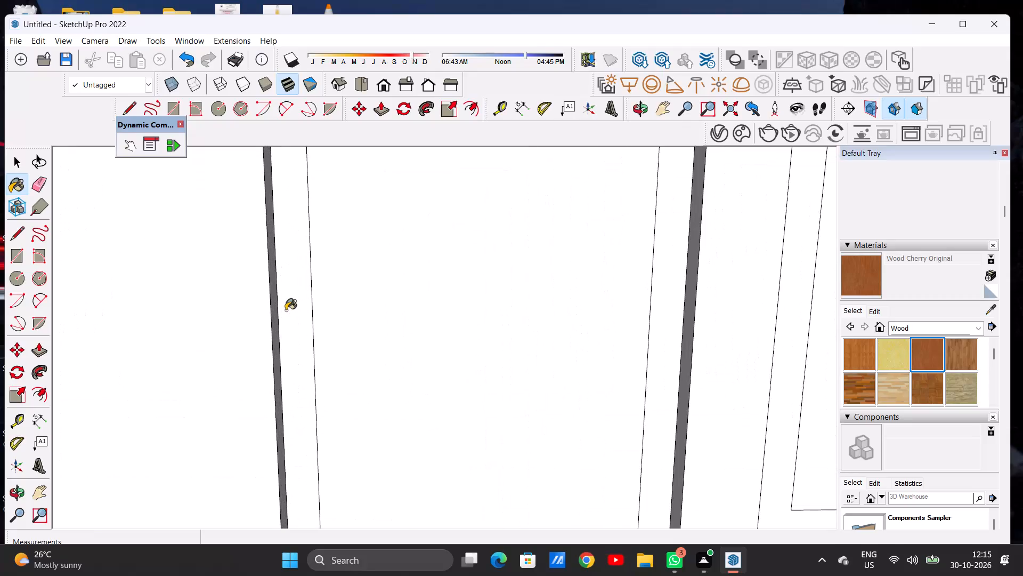
click(286, 311)
click(418, 310)
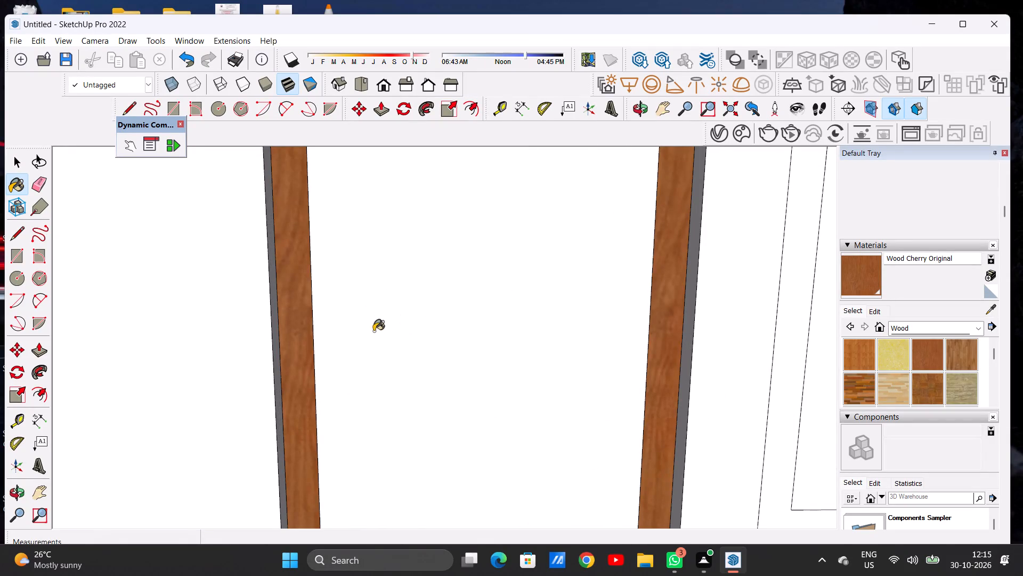
Darken the Wood Cherry Original material on the first-floor balcony door by lowering its brightness to a medium-dark brown.
scroll(378, 341, down, 16)
click(877, 315)
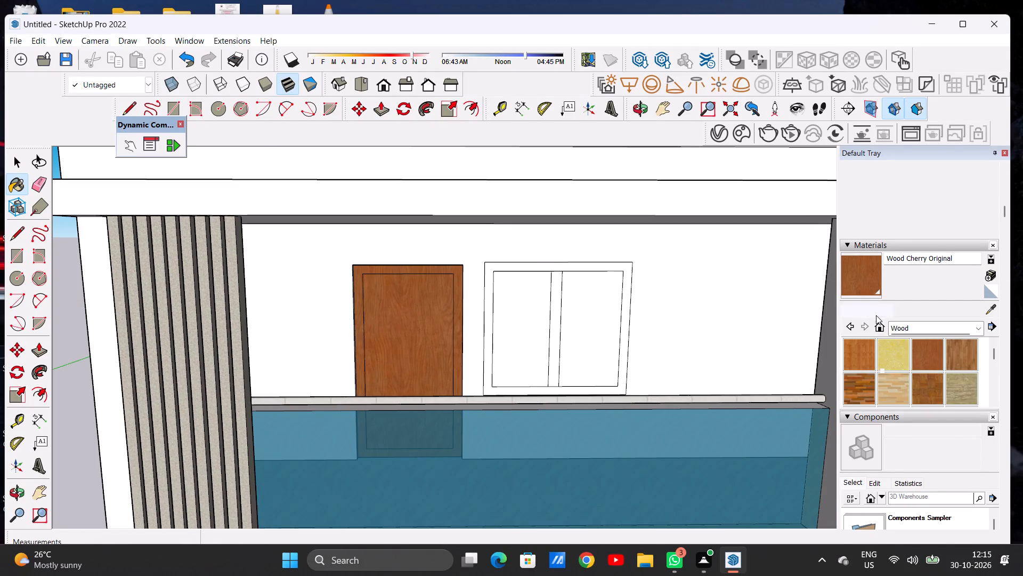
click(907, 378)
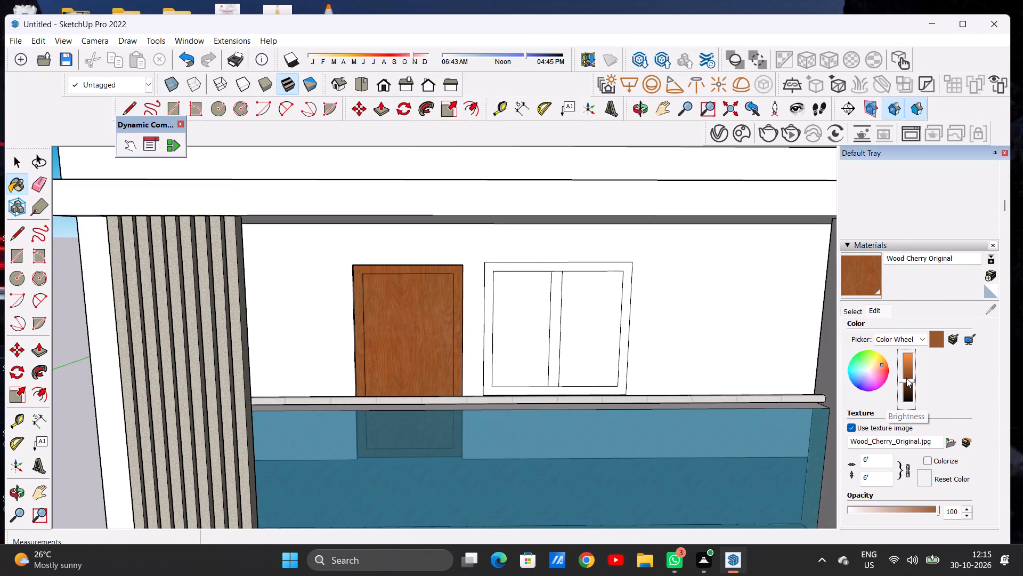
scroll(558, 362, down, 9)
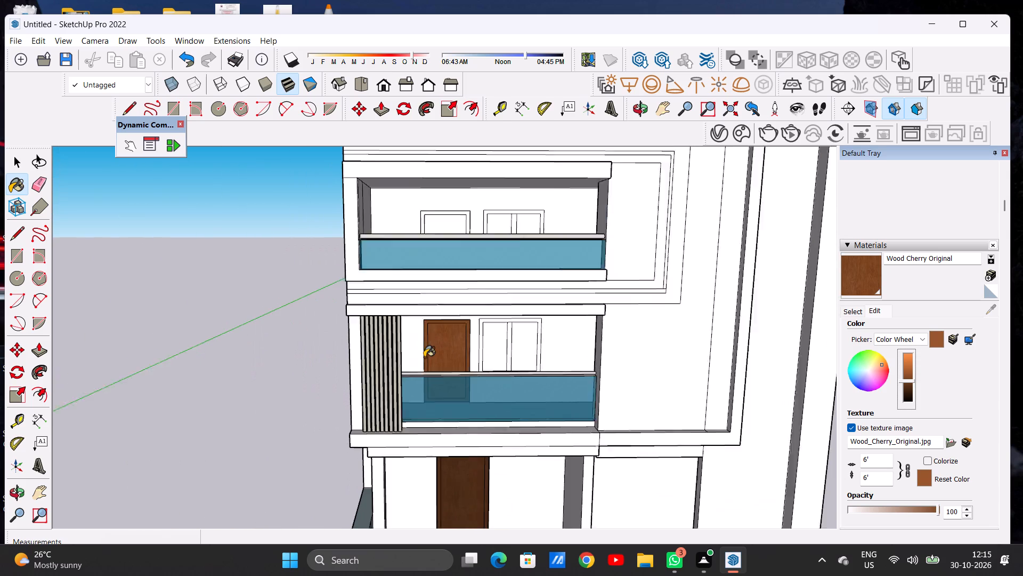
scroll(424, 357, down, 1)
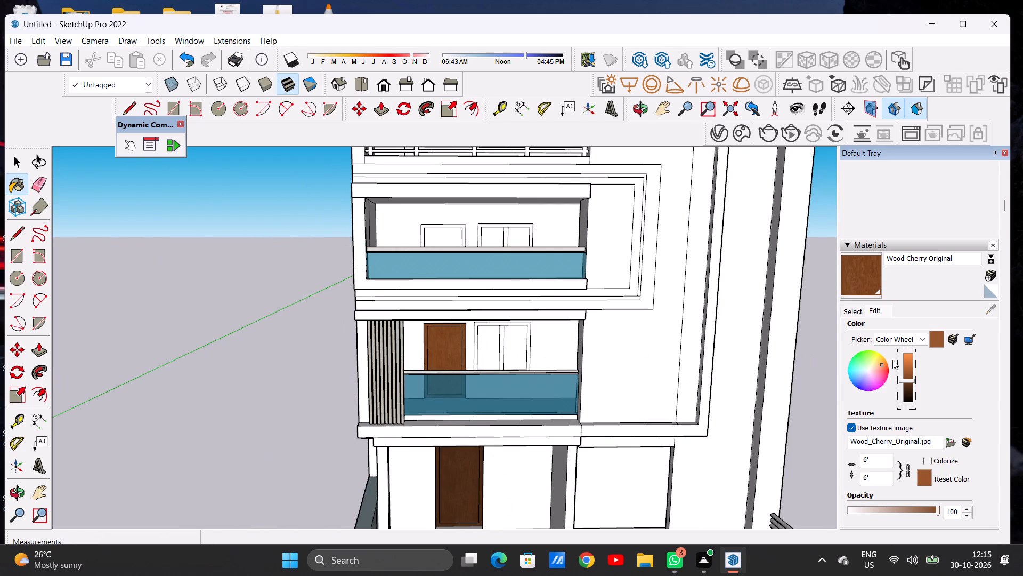
click(907, 383)
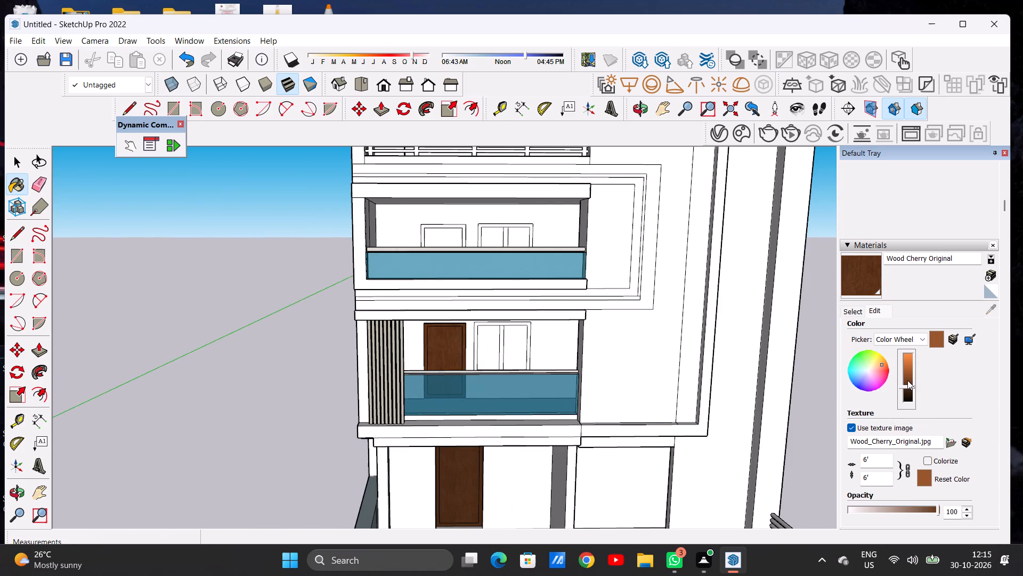
click(908, 382)
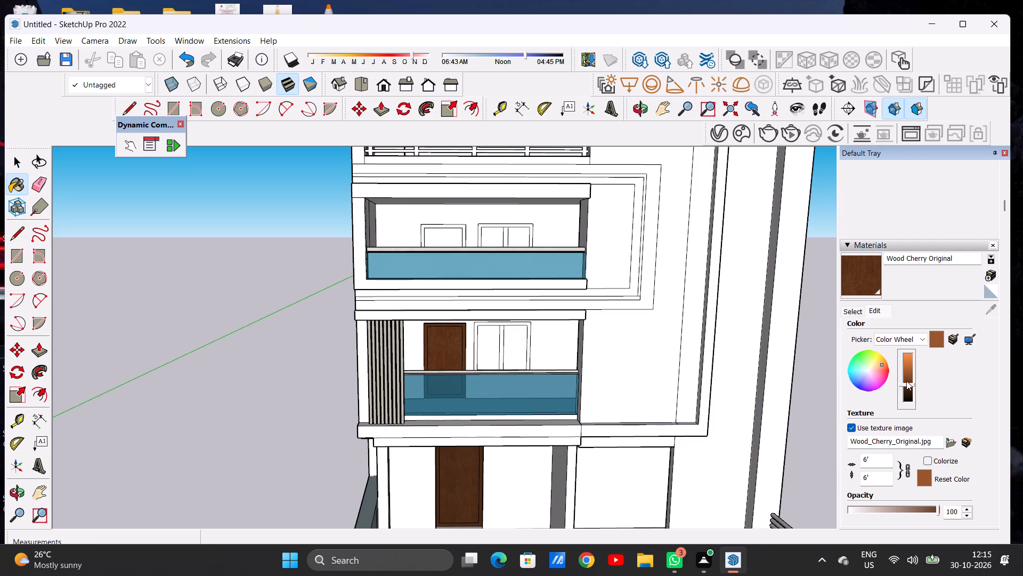
click(906, 381)
Examine the darkened cherry balcony door close up and against the entrance door and the whole façade.
scroll(318, 414, down, 4)
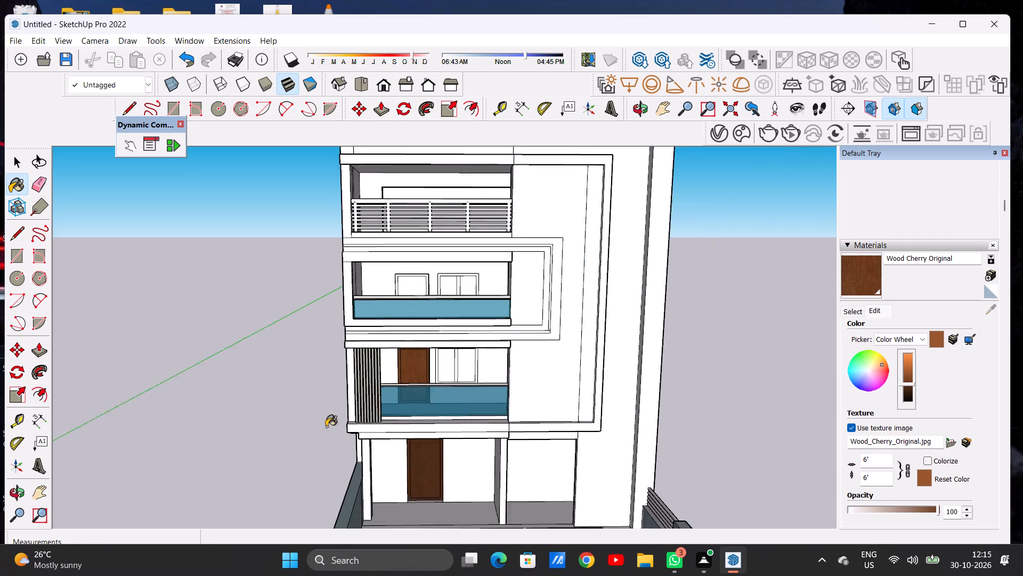
scroll(326, 427, down, 3)
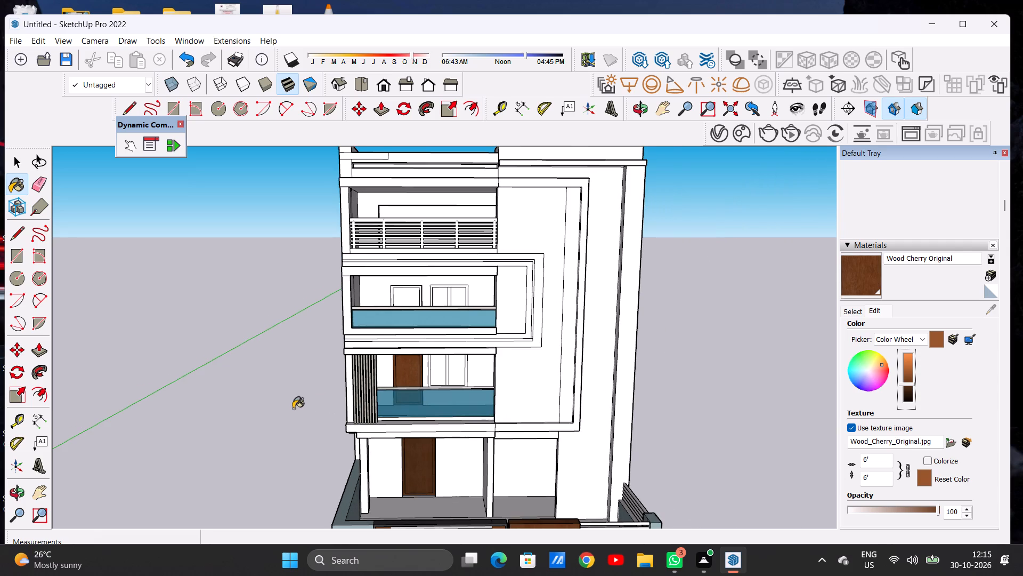
scroll(390, 411, up, 6)
scroll(409, 346, up, 7)
scroll(416, 330, down, 1)
scroll(416, 330, up, 5)
scroll(416, 330, down, 1)
scroll(416, 330, up, 1)
scroll(416, 330, down, 1)
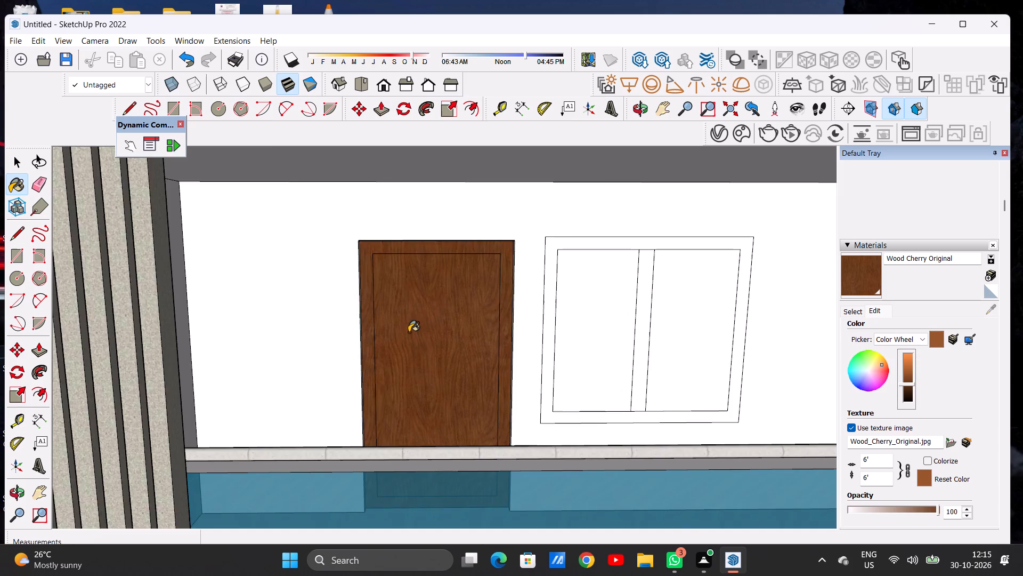
scroll(409, 332, up, 8)
scroll(405, 342, down, 14)
scroll(395, 354, down, 12)
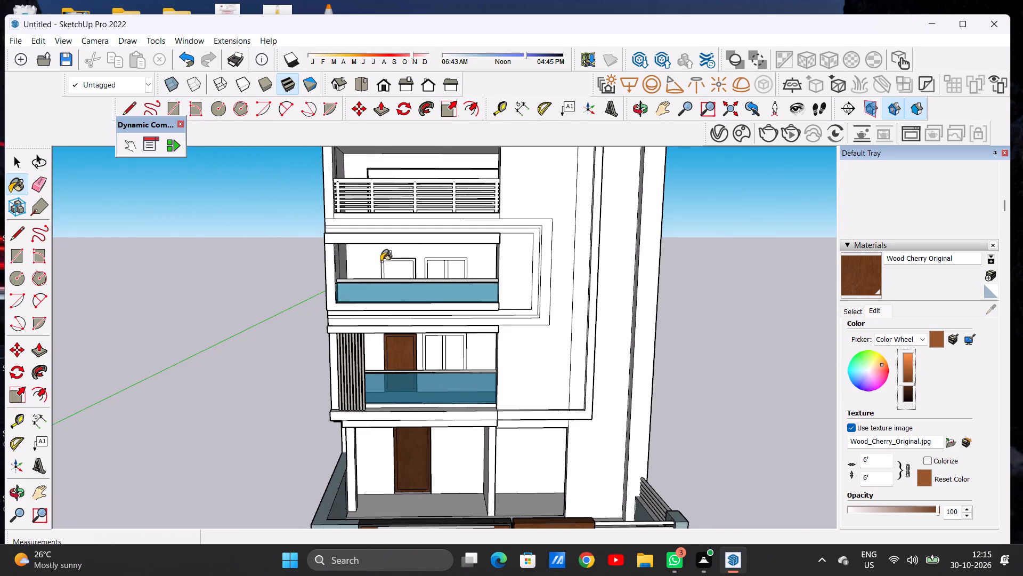
Paint the second-floor balcony door's inner panel and frame with the darkened Wood Cherry Original material.
scroll(381, 265, up, 13)
scroll(402, 263, down, 1)
scroll(402, 263, up, 10)
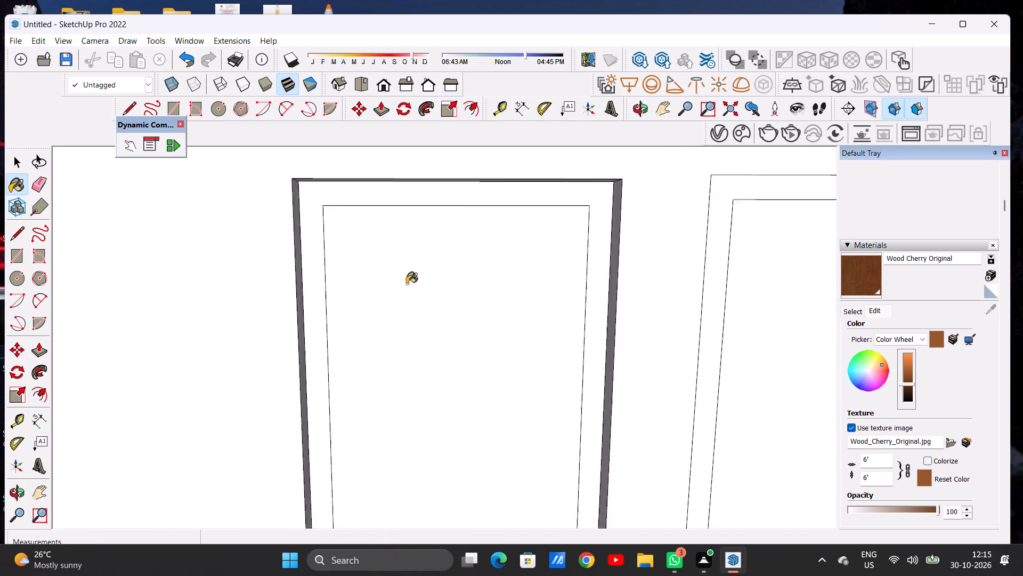
scroll(407, 284, up, 1)
click(407, 284)
click(287, 304)
scroll(332, 303, down, 6)
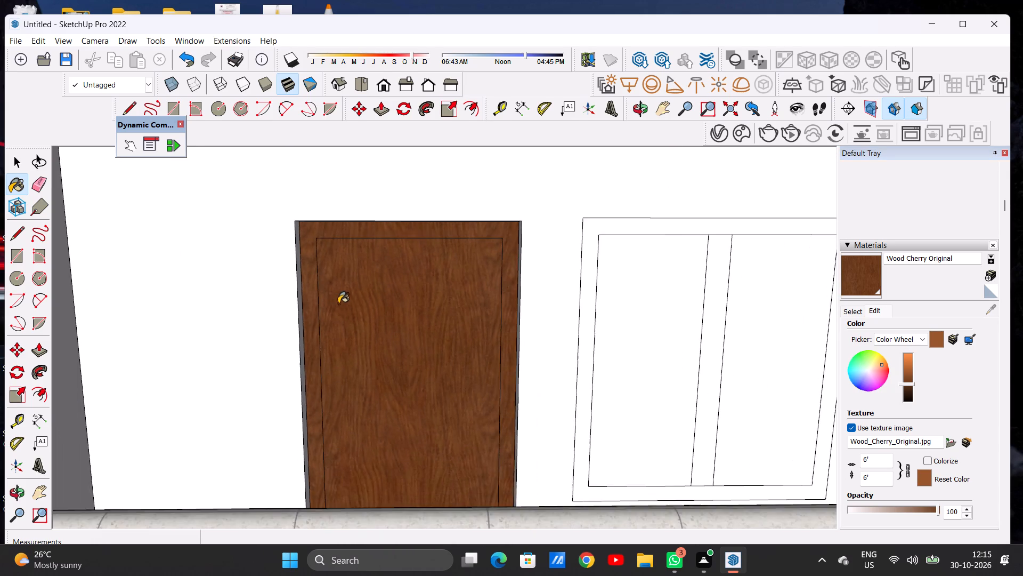
scroll(354, 297, down, 16)
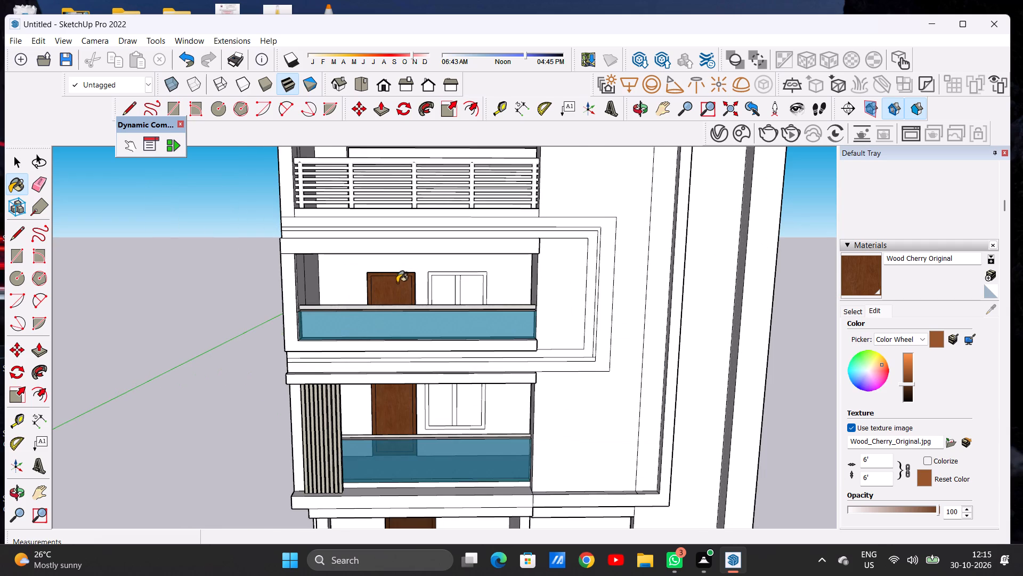
Paint the side reveal beside the first-floor balcony door's frame with Quartz Light Brown from the Synthetic Surfaces materials.
scroll(376, 274, down, 4)
scroll(393, 358, up, 9)
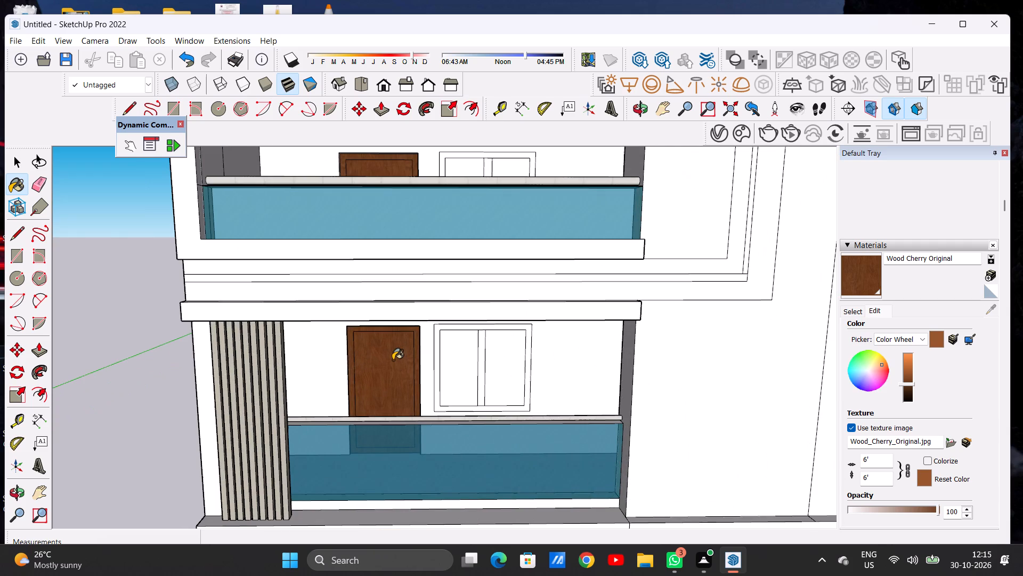
key(space)
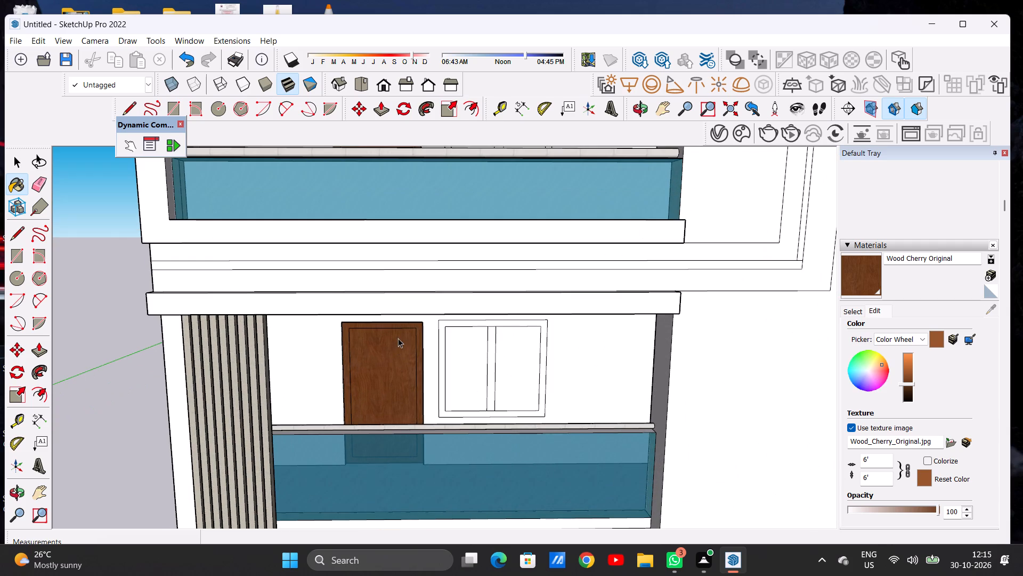
scroll(398, 338, down, 5)
middle_drag(400, 356, 288, 364)
scroll(411, 362, up, 8)
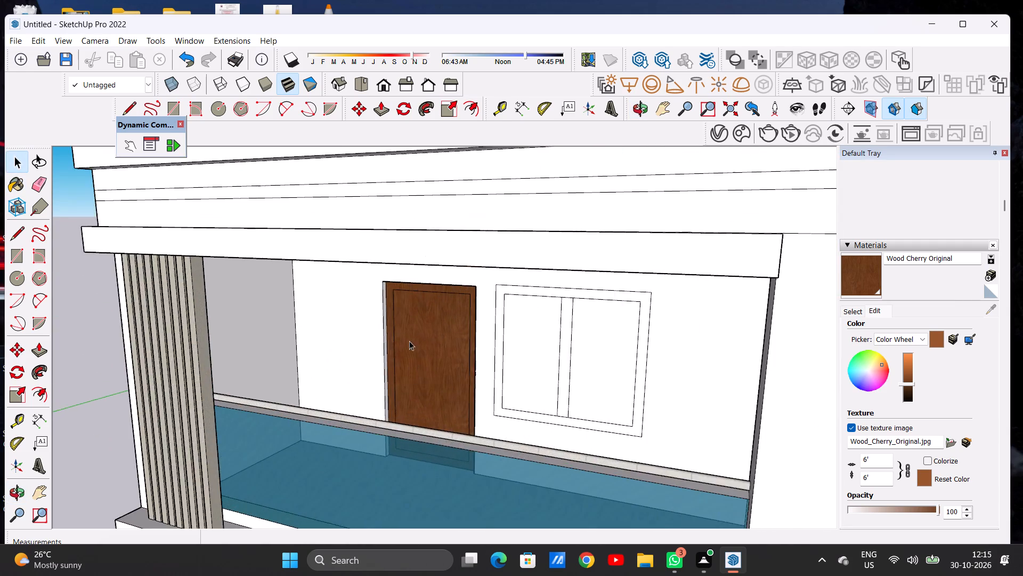
scroll(409, 341, up, 5)
middle_drag(413, 348, 413, 316)
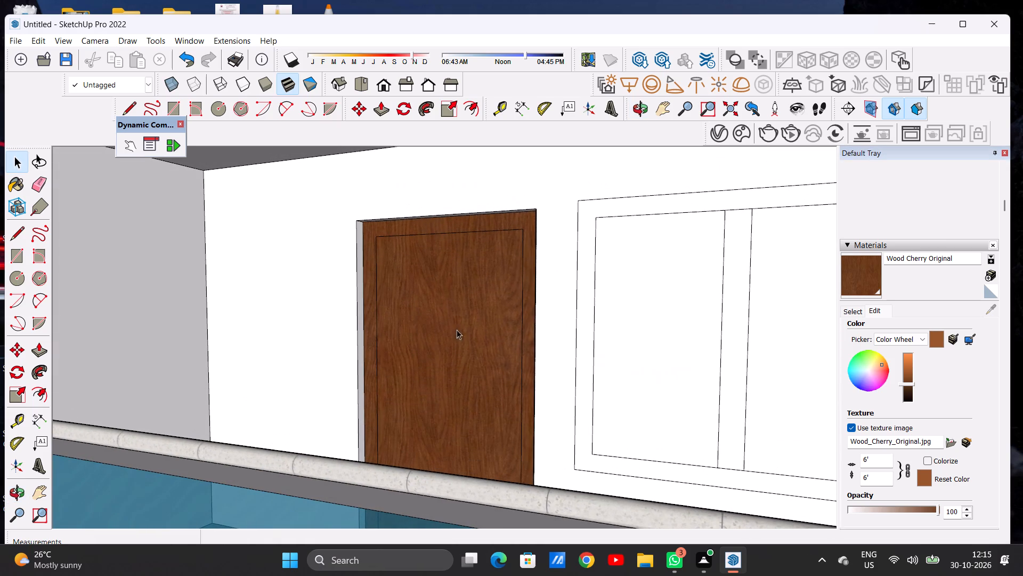
click(848, 310)
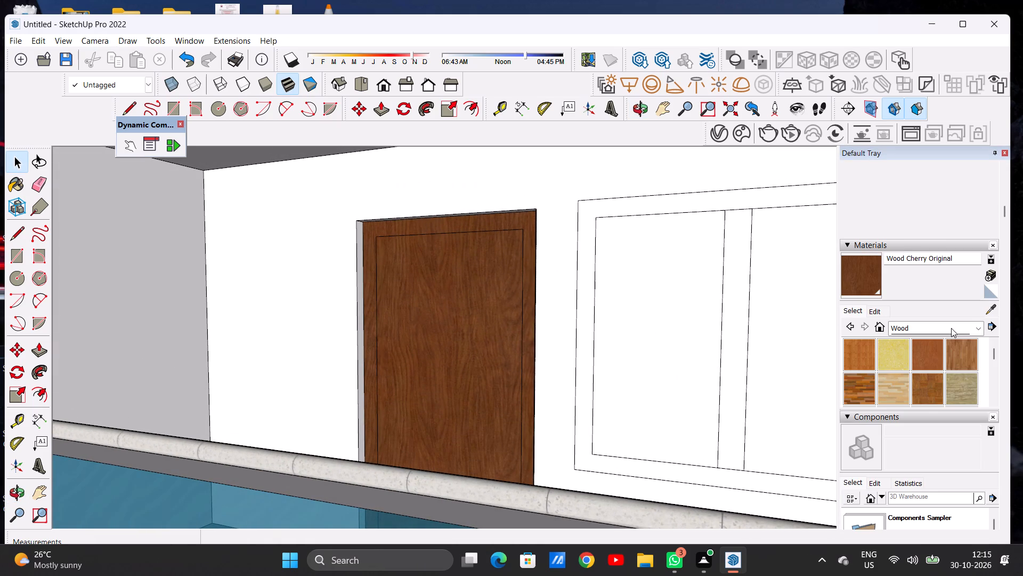
click(930, 330)
click(927, 459)
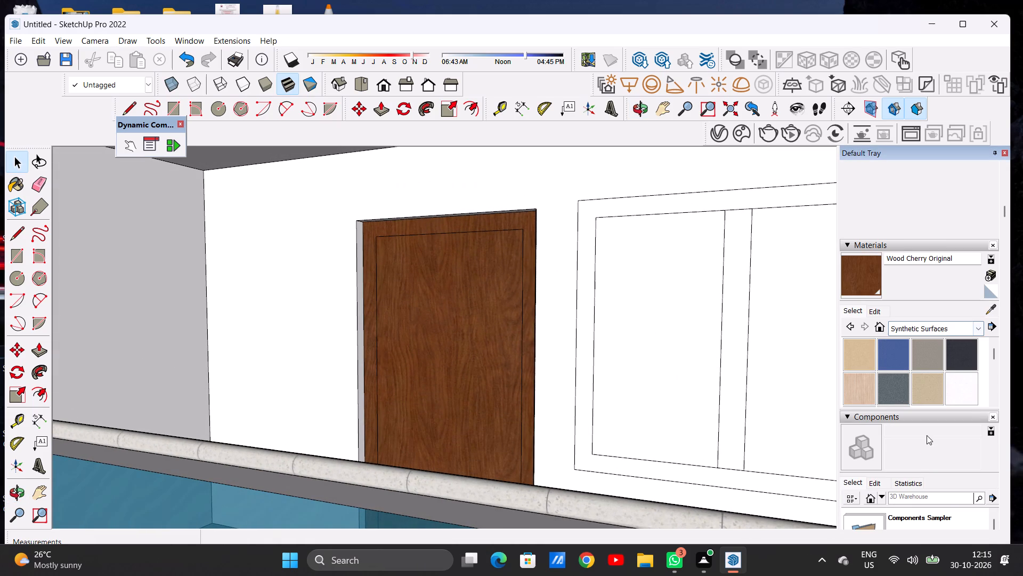
click(927, 391)
scroll(377, 369, up, 10)
scroll(359, 367, down, 1)
scroll(359, 367, up, 1)
scroll(359, 367, down, 1)
scroll(359, 367, up, 3)
click(353, 367)
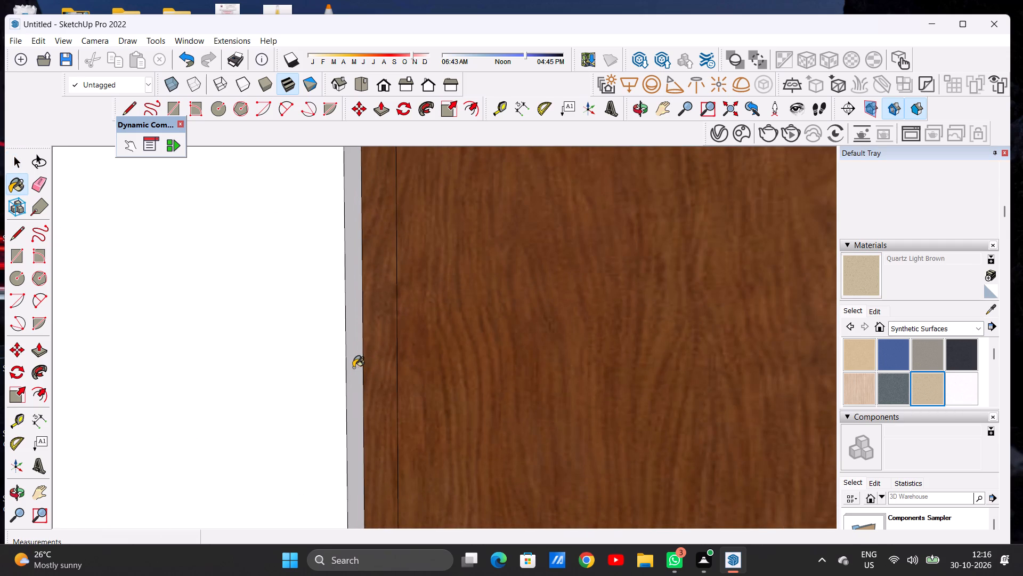
Paint the top reveal and the window-side reveal of the first-floor balcony door with Quartz Light Brown.
scroll(374, 372, down, 18)
middle_drag(421, 368, 587, 371)
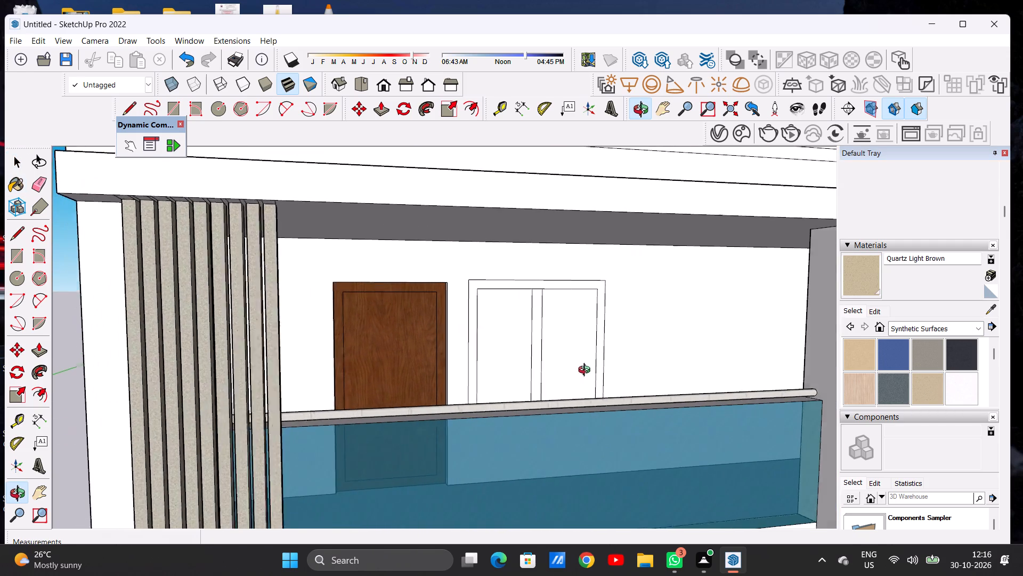
middle_drag(587, 371, 594, 371)
scroll(432, 308, up, 8)
scroll(442, 253, up, 6)
middle_drag(444, 285, 462, 202)
scroll(480, 248, up, 7)
click(460, 258)
click(478, 270)
scroll(469, 261, down, 2)
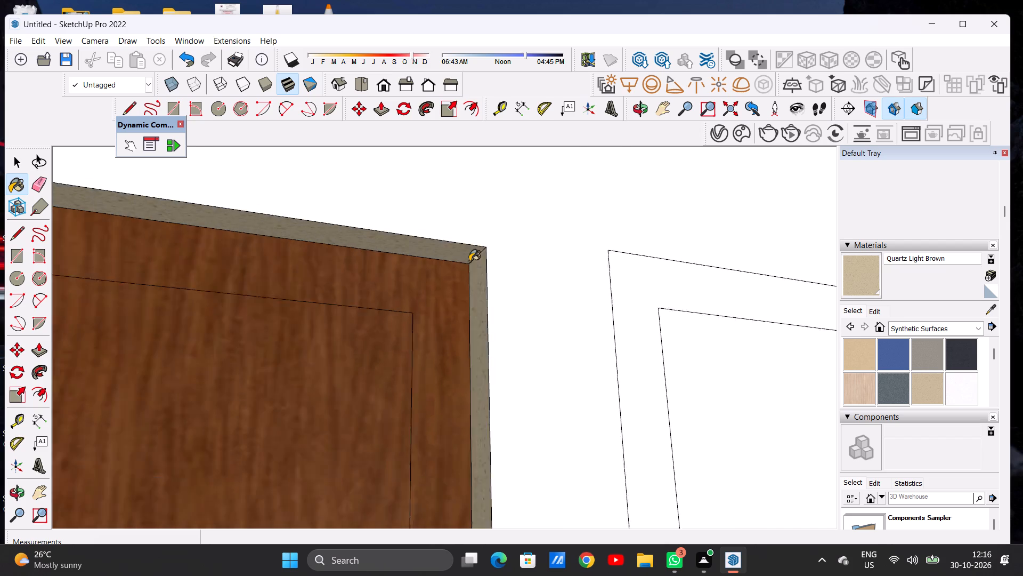
scroll(469, 261, down, 8)
scroll(475, 269, up, 1)
scroll(476, 269, down, 11)
Examine the lower part of the first-floor balcony door and its reveals down to the balcony floor.
middle_drag(475, 266, 421, 389)
scroll(406, 345, down, 13)
scroll(410, 402, up, 11)
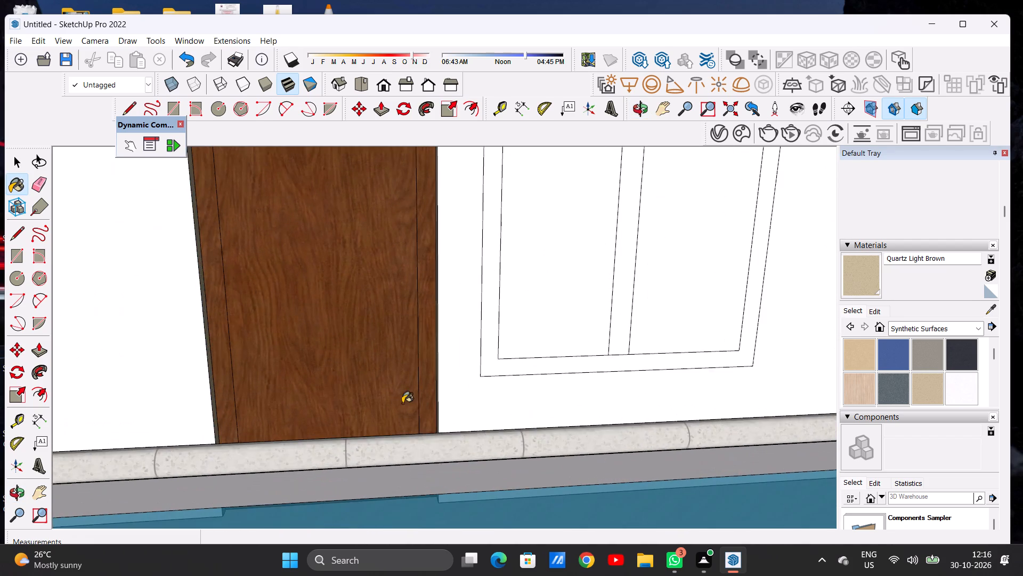
middle_drag(391, 392, 396, 458)
scroll(413, 377, down, 2)
scroll(413, 377, up, 1)
scroll(413, 377, down, 11)
scroll(400, 359, up, 1)
scroll(400, 359, down, 8)
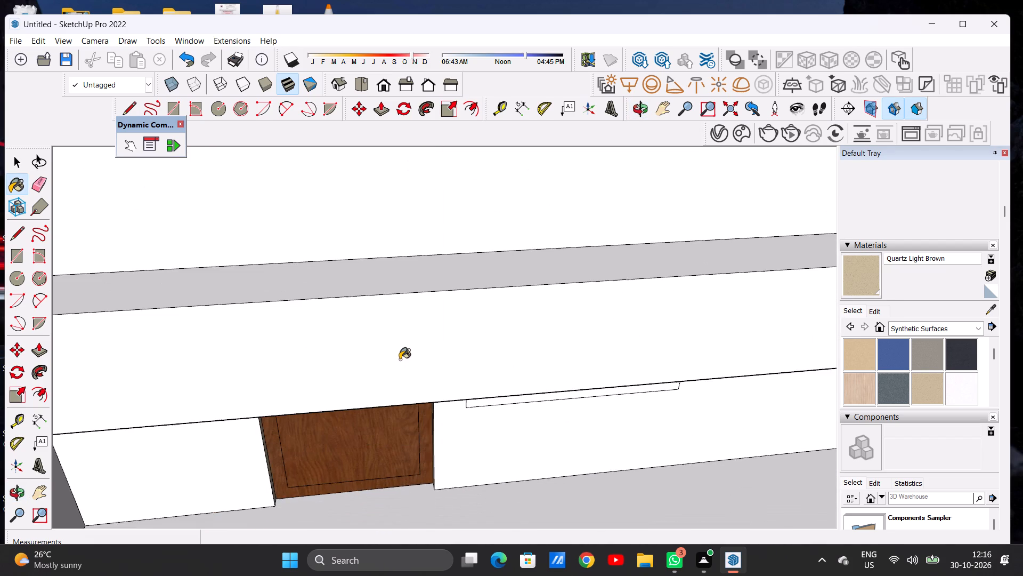
scroll(400, 359, down, 6)
scroll(417, 455, up, 20)
scroll(417, 455, up, 2)
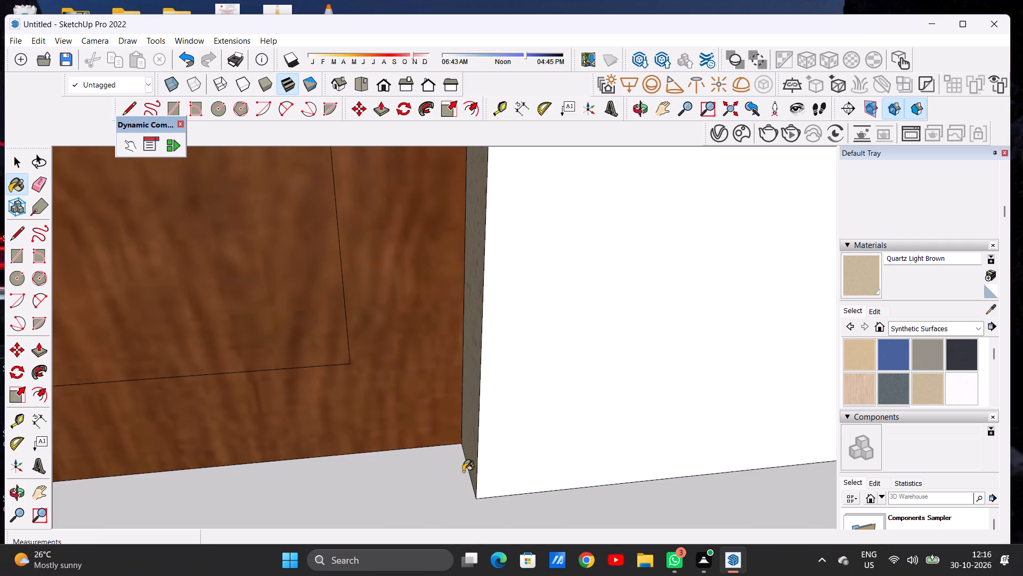
scroll(449, 454, down, 20)
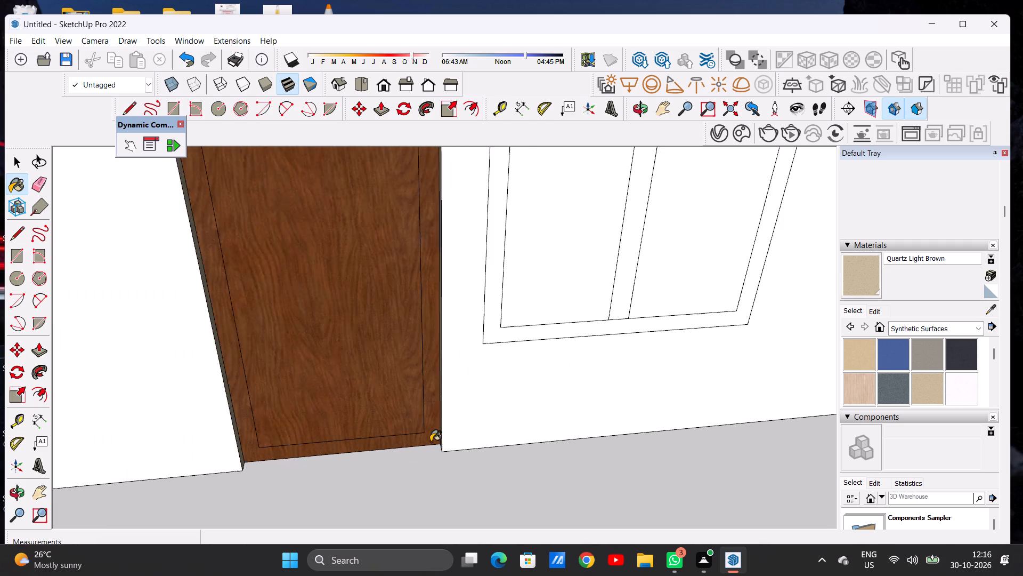
Paint the second-floor balcony door's left side reveal, on the side away from the window, with Quartz Light Brown.
scroll(431, 442, down, 15)
scroll(383, 422, down, 3)
scroll(376, 313, up, 4)
scroll(376, 311, down, 1)
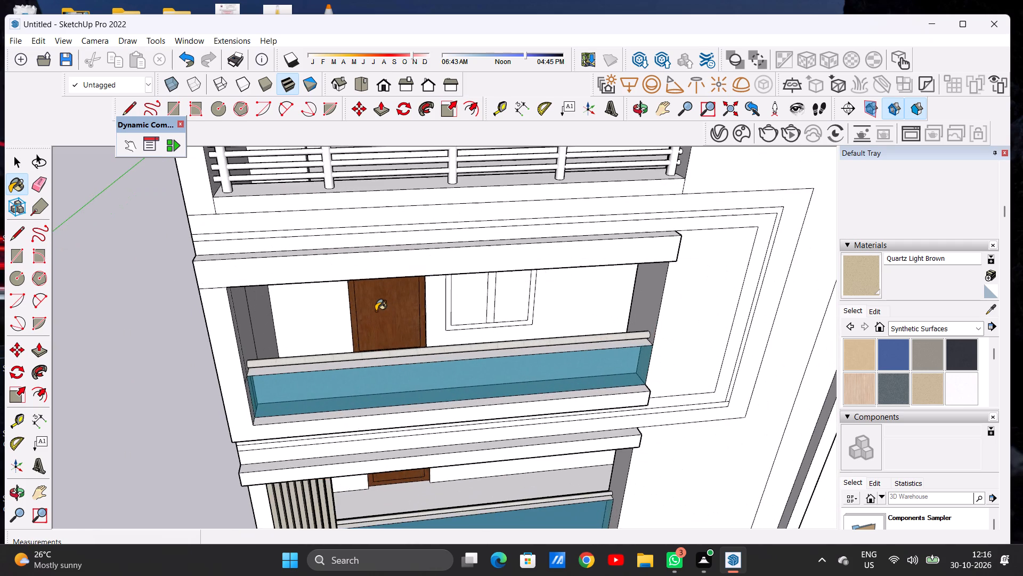
scroll(374, 311, up, 6)
scroll(363, 244, up, 3)
scroll(363, 244, down, 1)
scroll(363, 244, up, 3)
middle_drag(355, 351, 328, 340)
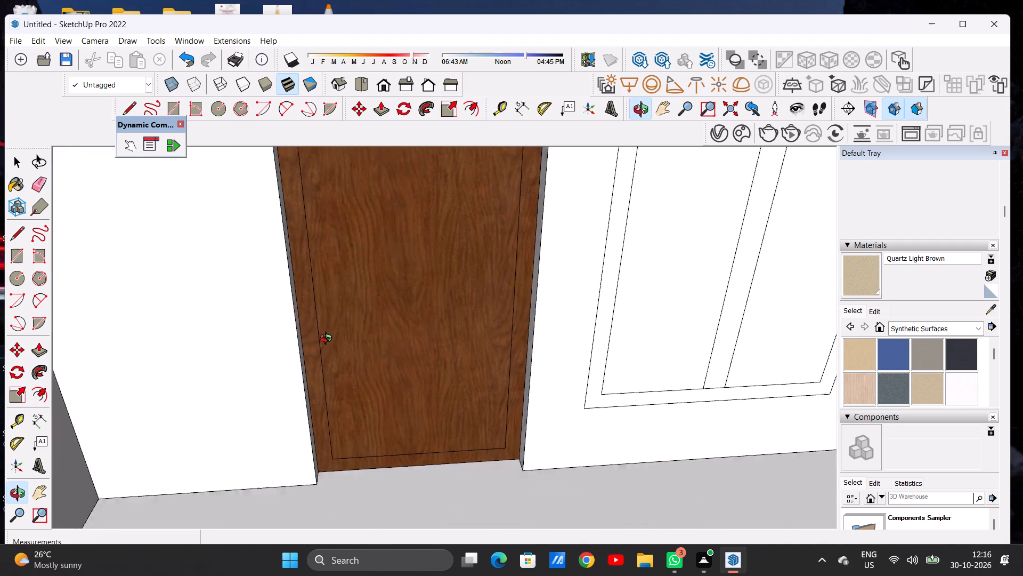
middle_drag(328, 340, 269, 331)
scroll(273, 335, up, 7)
click(273, 335)
scroll(287, 338, down, 5)
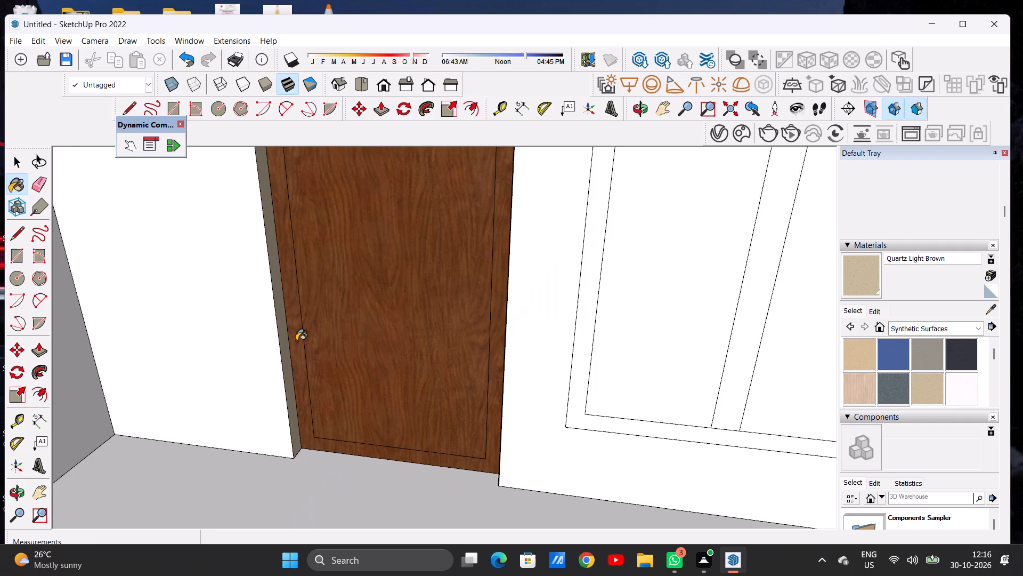
scroll(296, 341, down, 4)
Paint the second-floor balcony door's side reveal next to the window with Quartz Light Brown.
middle_drag(306, 345, 529, 341)
middle_drag(529, 341, 412, 341)
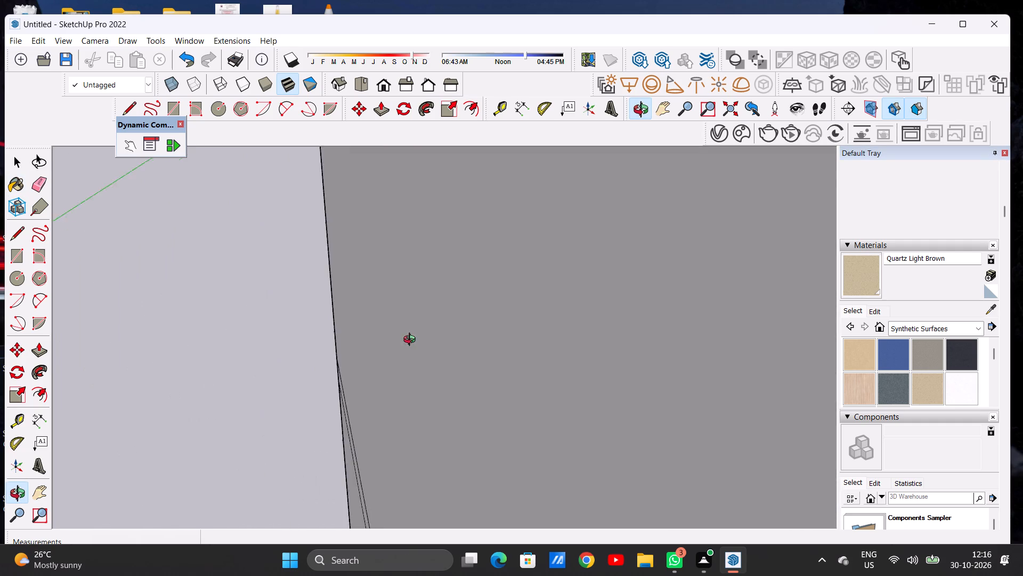
middle_drag(412, 341, 367, 341)
scroll(328, 343, down, 3)
scroll(326, 346, up, 1)
scroll(326, 346, down, 18)
scroll(450, 364, up, 11)
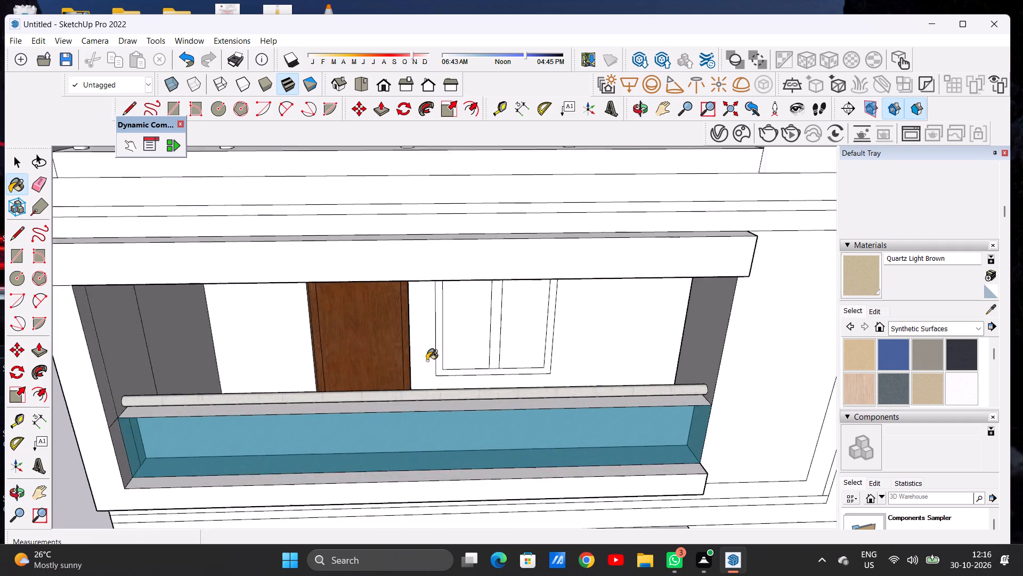
scroll(427, 361, up, 5)
middle_drag(342, 365, 430, 377)
scroll(452, 378, up, 7)
click(454, 379)
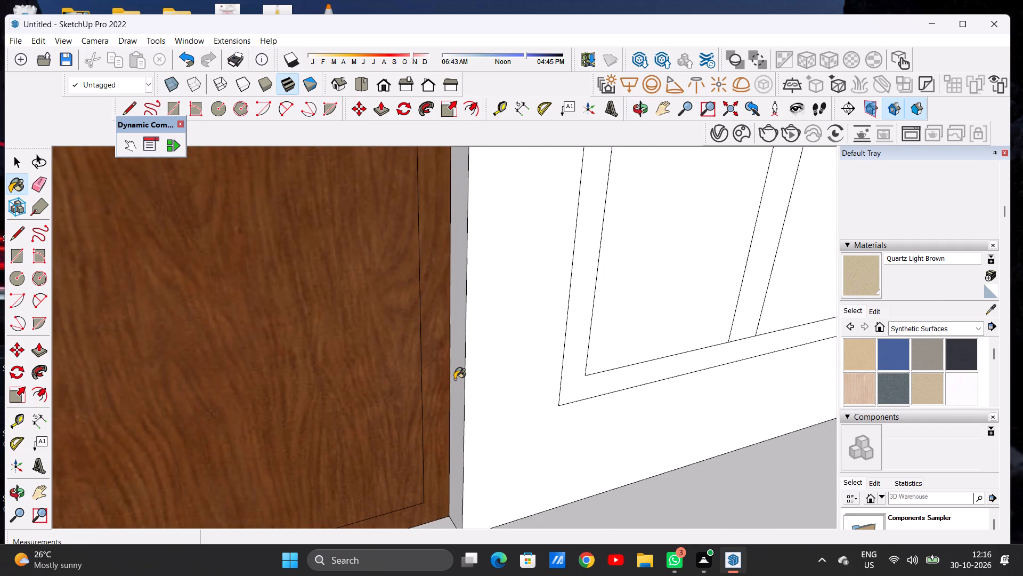
scroll(454, 380, down, 5)
scroll(382, 391, down, 13)
scroll(412, 396, up, 1)
Paint the top reveal above the second-floor balcony door with Quartz Light Brown.
scroll(412, 396, down, 1)
scroll(412, 396, up, 5)
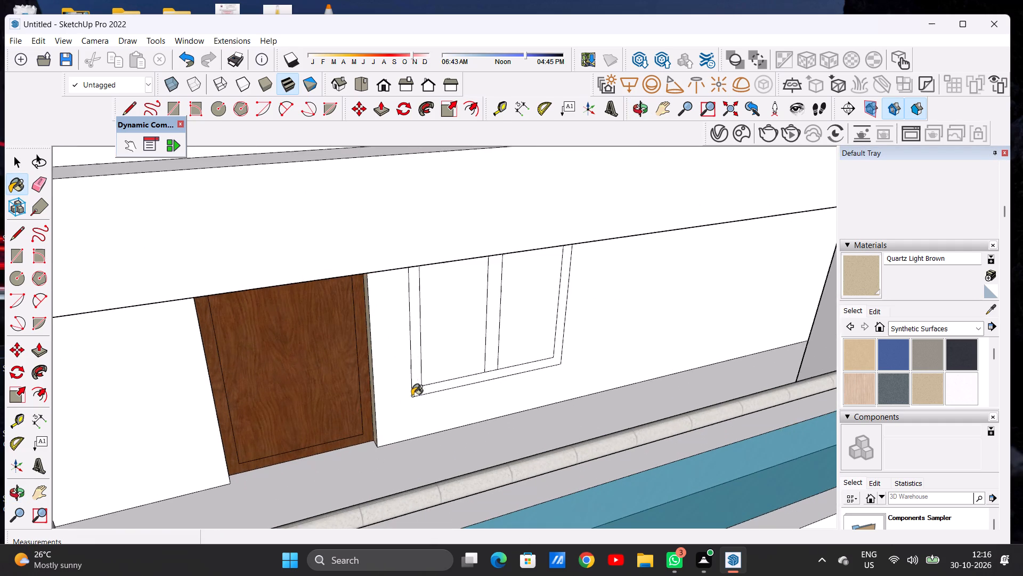
scroll(384, 378, up, 3)
scroll(384, 389, down, 6)
middle_drag(391, 402, 226, 319)
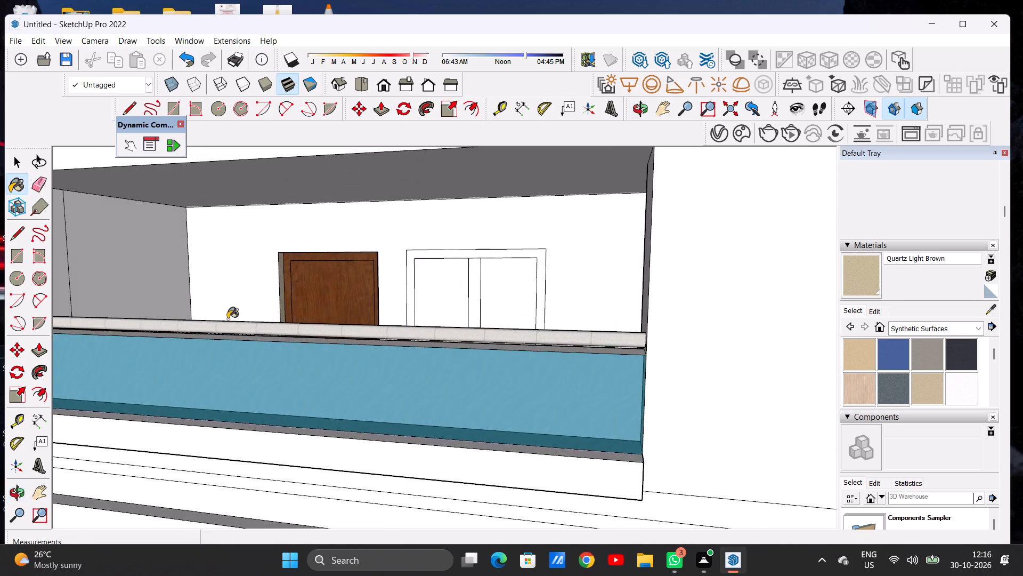
scroll(249, 259, up, 2)
scroll(257, 252, down, 1)
scroll(261, 251, up, 4)
scroll(322, 255, up, 6)
scroll(280, 234, up, 6)
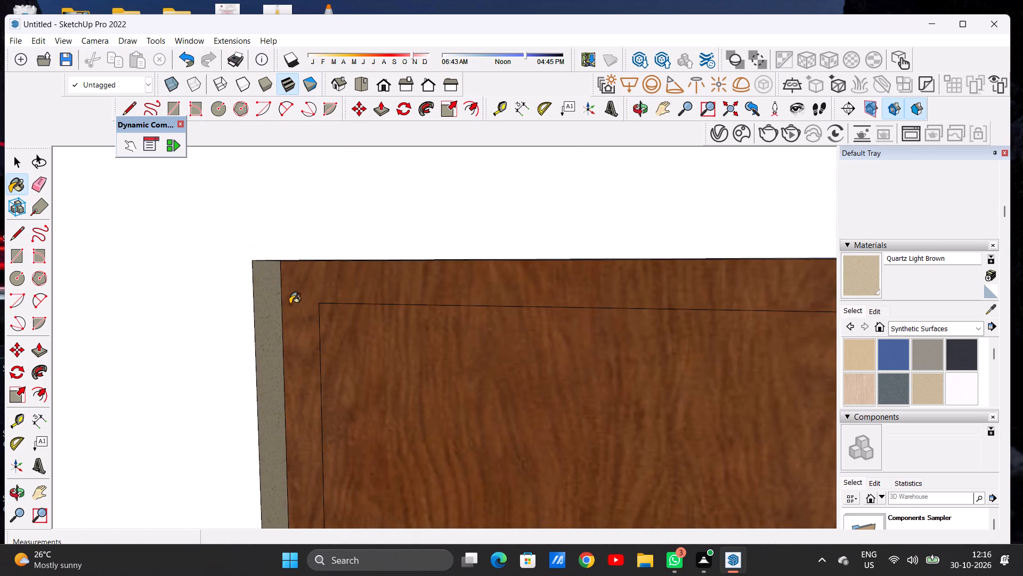
middle_drag(290, 304, 299, 199)
scroll(329, 267, up, 7)
click(327, 252)
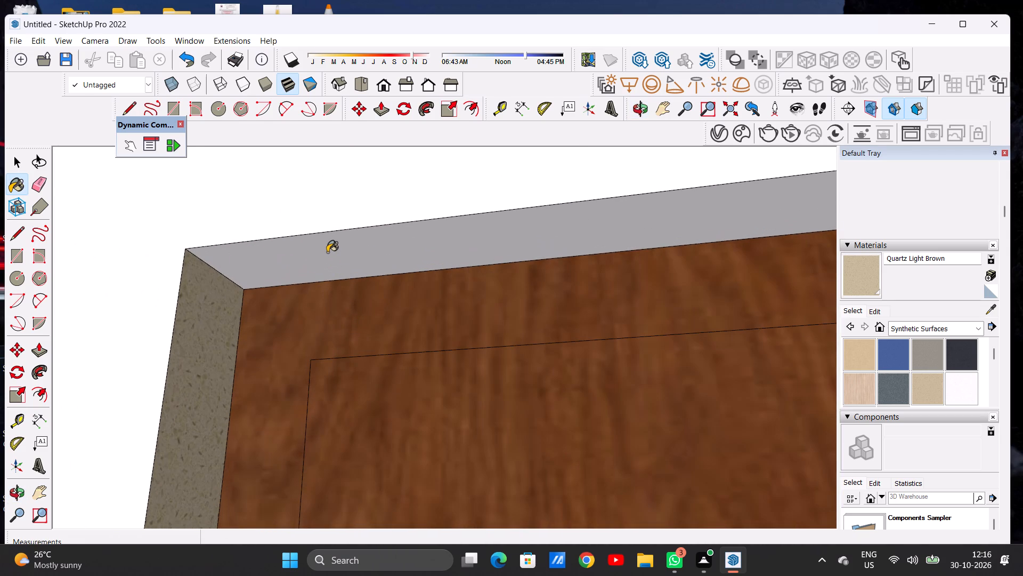
scroll(327, 259, down, 7)
scroll(322, 304, down, 14)
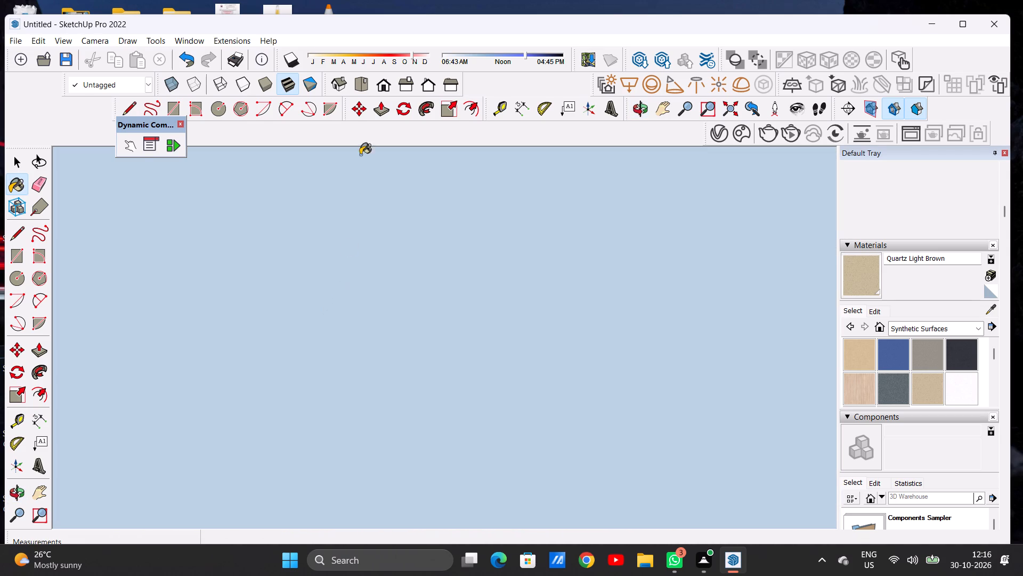
Examine the two balcony doors and the whole façade from the standard front view and from slightly raised angles.
click(380, 84)
scroll(366, 295, down, 12)
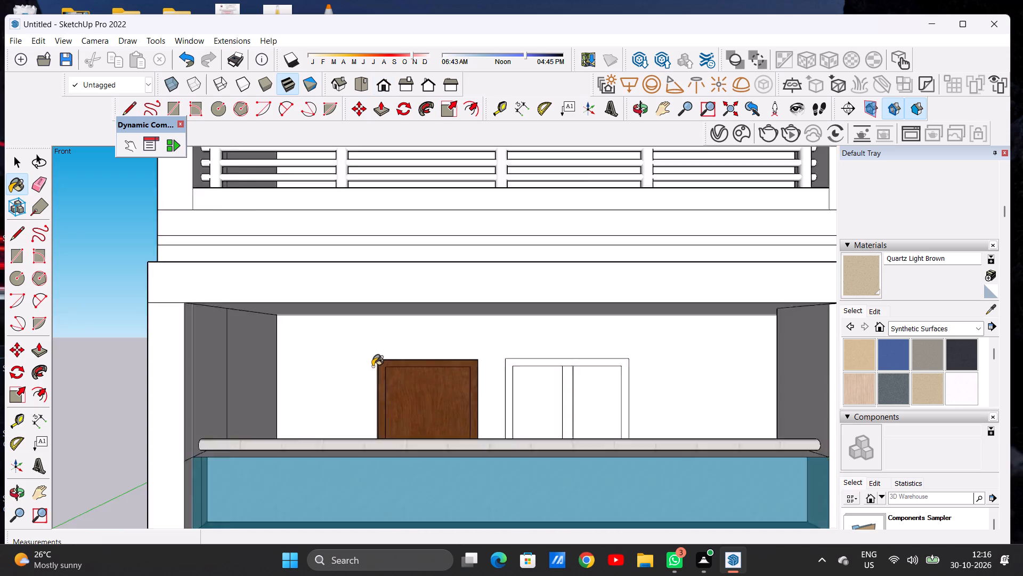
scroll(372, 366, down, 9)
middle_drag(378, 366, 362, 425)
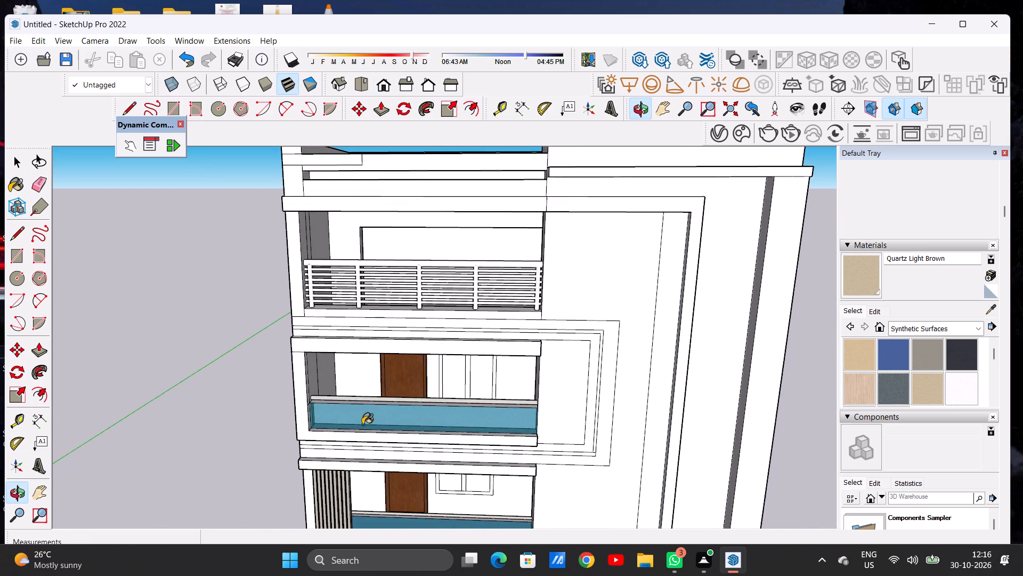
scroll(367, 431, up, 2)
scroll(367, 430, down, 14)
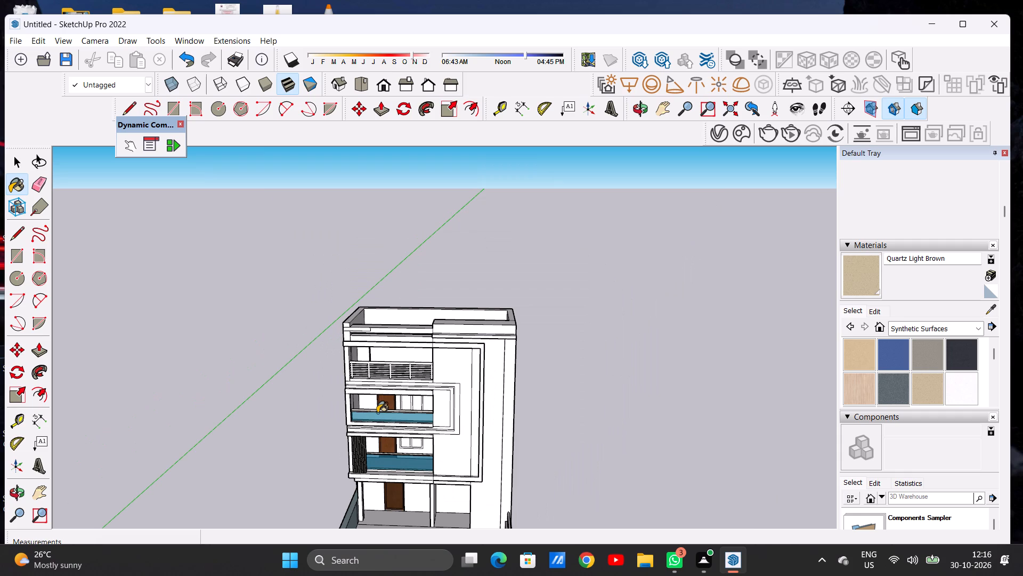
scroll(377, 413, down, 6)
scroll(412, 423, up, 8)
scroll(390, 438, down, 1)
scroll(390, 438, up, 5)
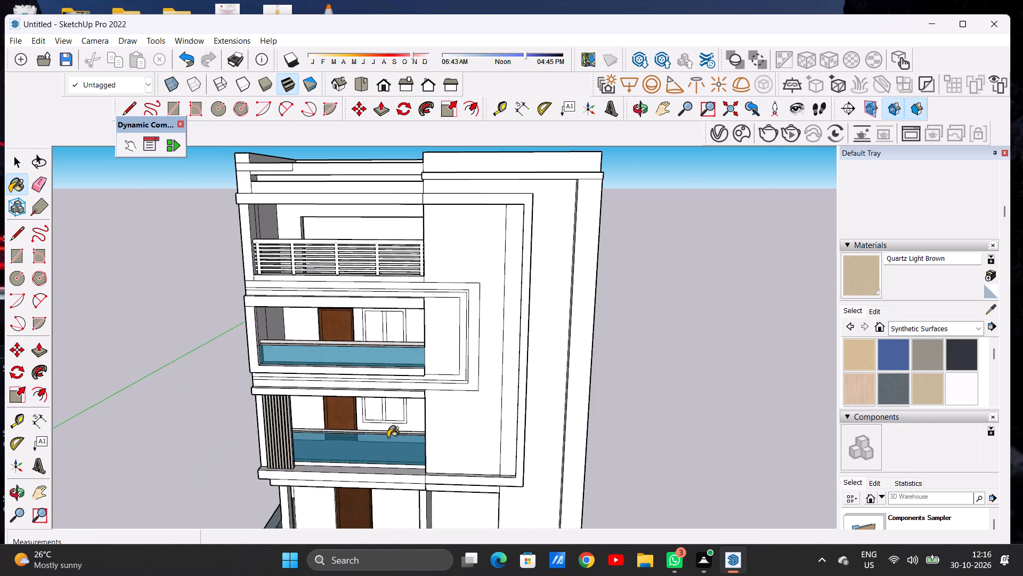
scroll(388, 437, up, 6)
scroll(402, 392, up, 2)
scroll(402, 392, down, 1)
scroll(402, 392, up, 5)
key(space)
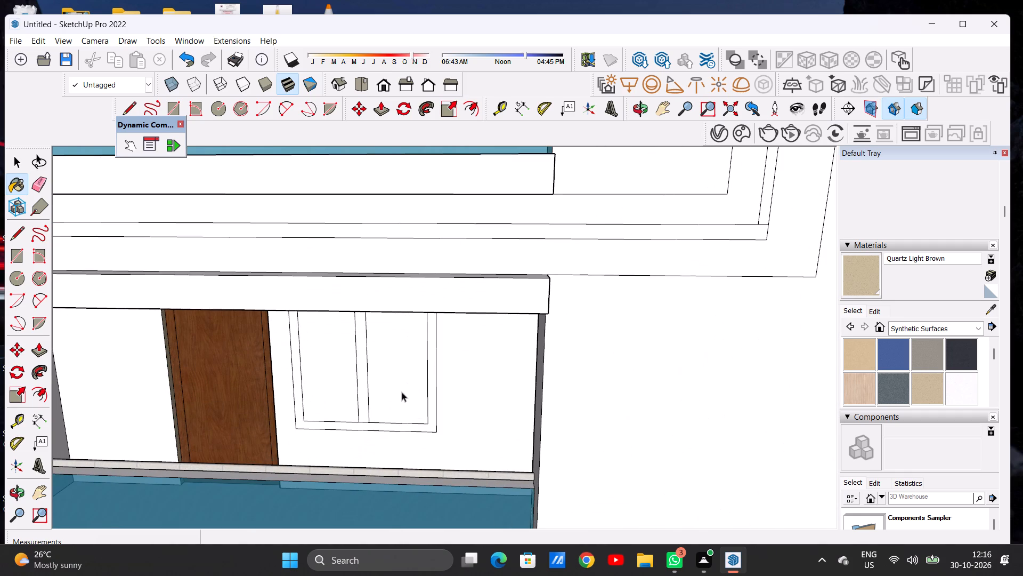
scroll(402, 392, down, 10)
middle_drag(331, 413, 344, 409)
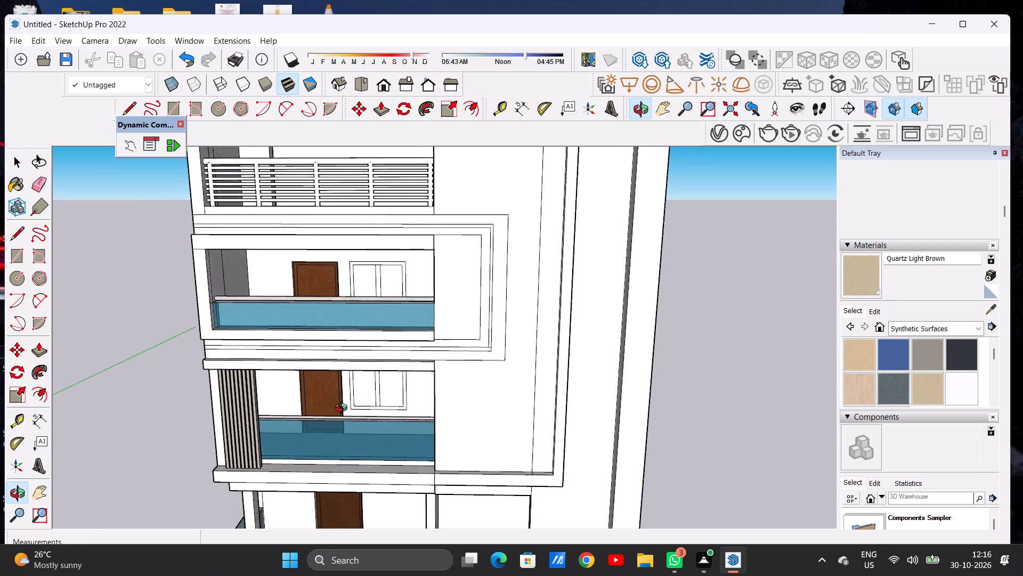
middle_drag(344, 409, 347, 385)
Paint the first-floor balcony window's outer frame and central mullion with Wood Veneer 02 from the Wood materials.
scroll(361, 389, up, 5)
scroll(362, 390, down, 1)
scroll(362, 390, up, 1)
middle_drag(380, 405, 378, 398)
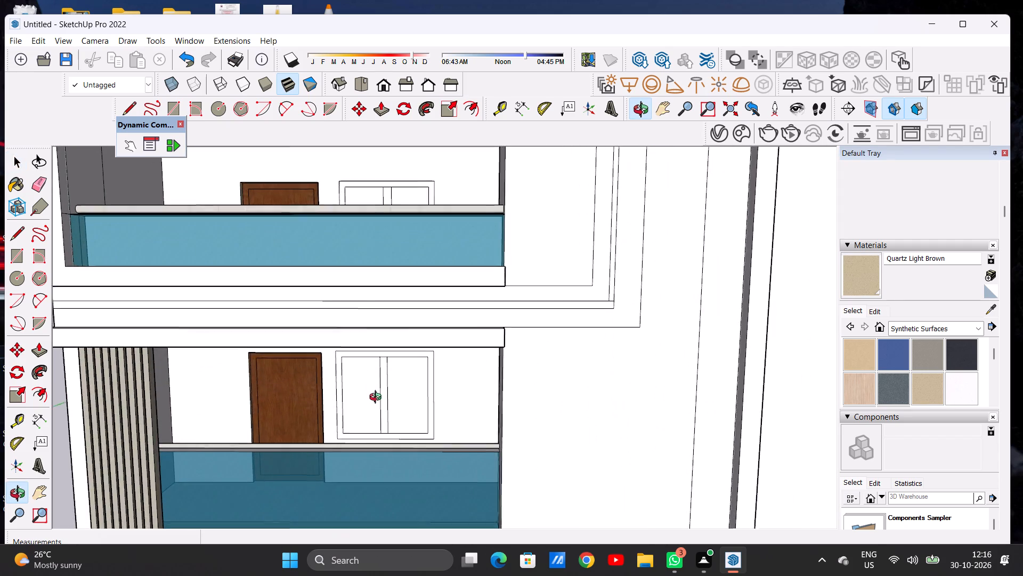
middle_drag(378, 398, 378, 394)
scroll(395, 407, up, 6)
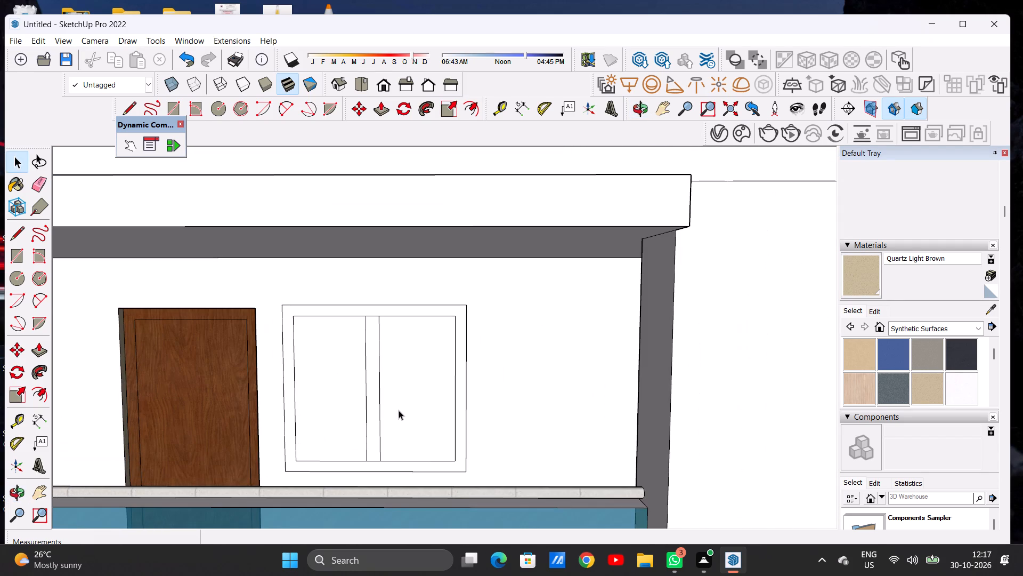
scroll(399, 410, up, 2)
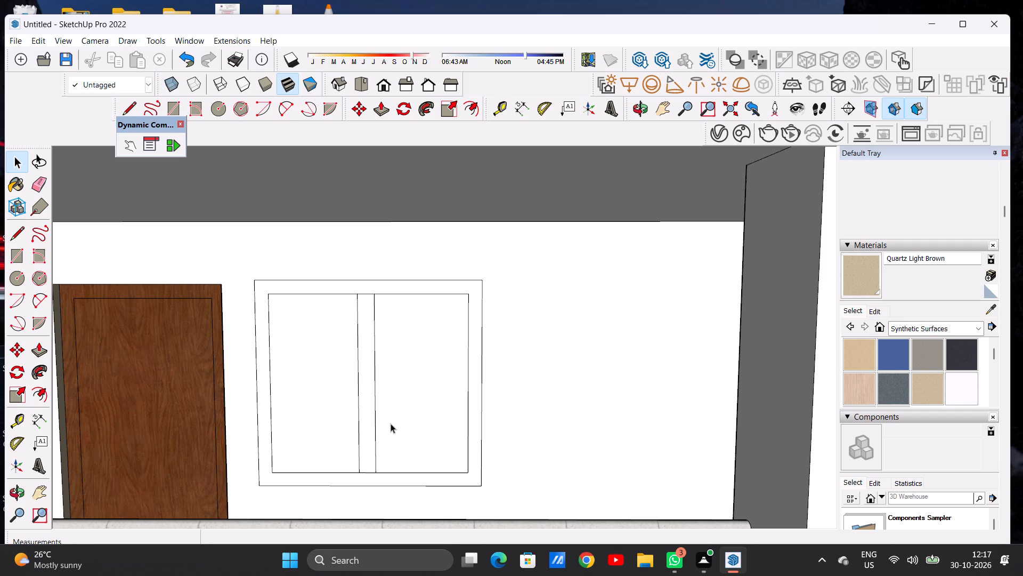
click(910, 326)
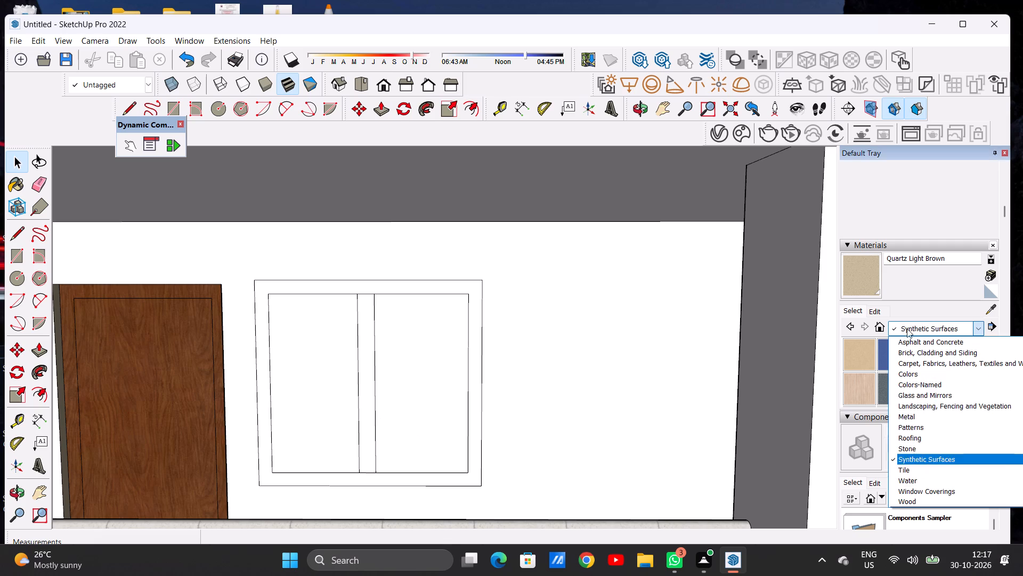
click(904, 498)
scroll(905, 381, down, 1)
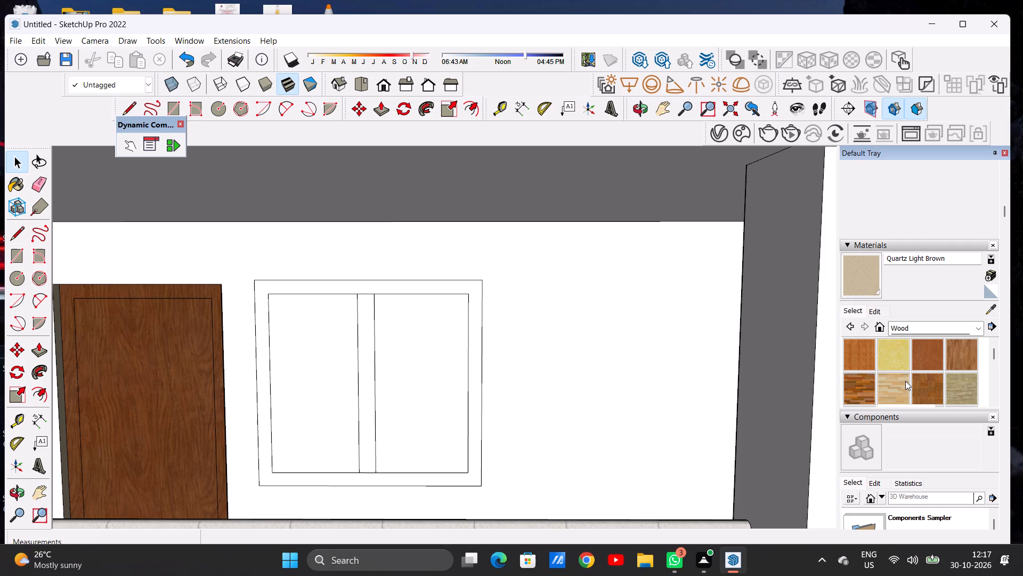
click(964, 353)
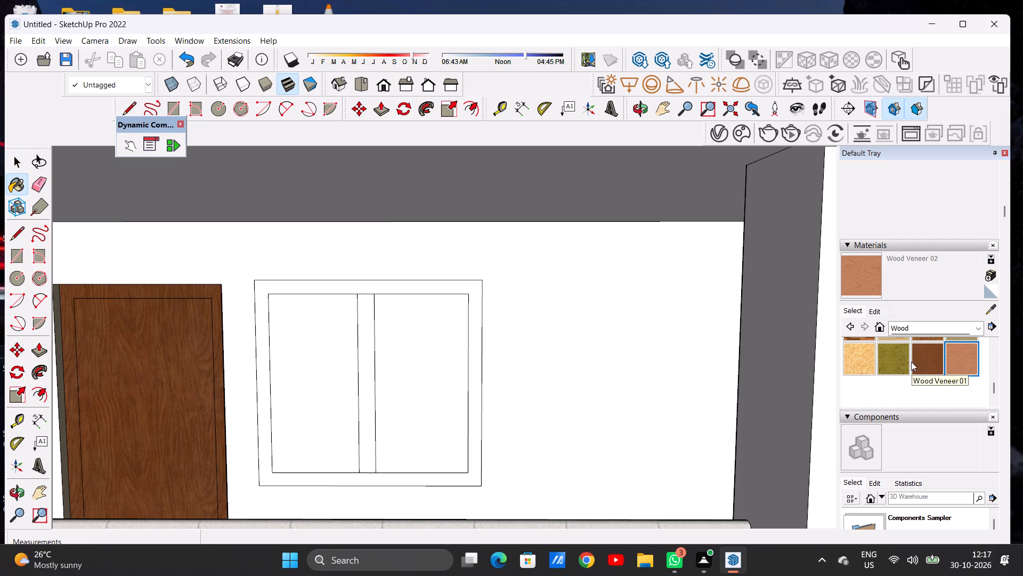
scroll(328, 500, up, 10)
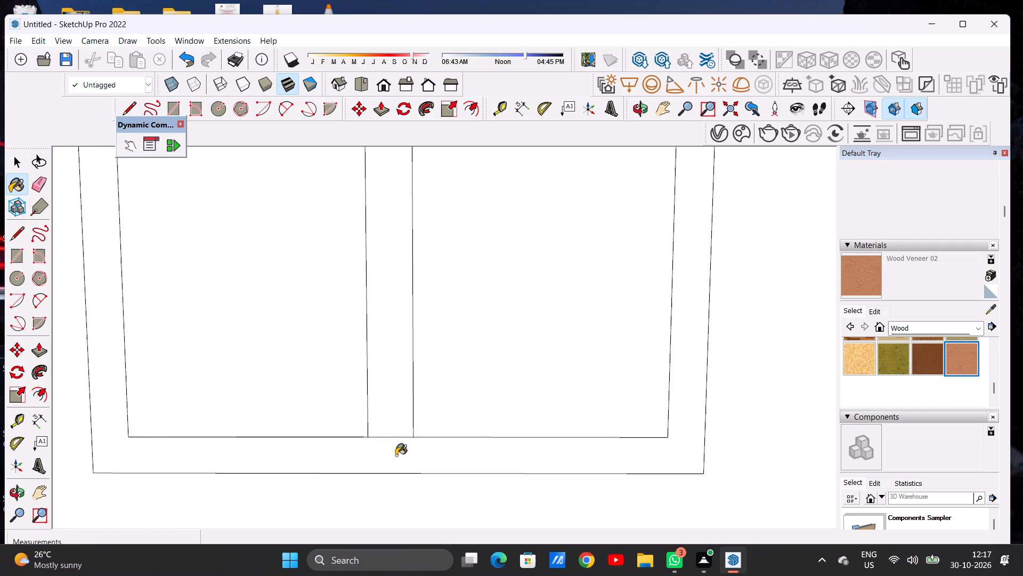
click(396, 455)
click(400, 407)
scroll(377, 446, down, 13)
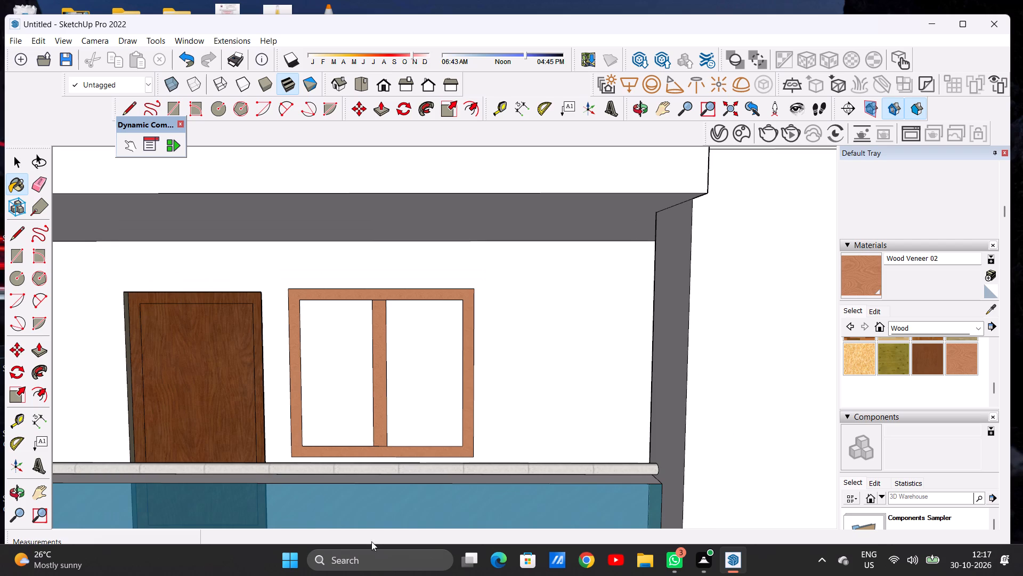
Examine the first-floor window frame's wood colour against the balcony doors and the surrounding façade.
scroll(396, 400, down, 2)
scroll(396, 400, up, 1)
scroll(396, 400, down, 7)
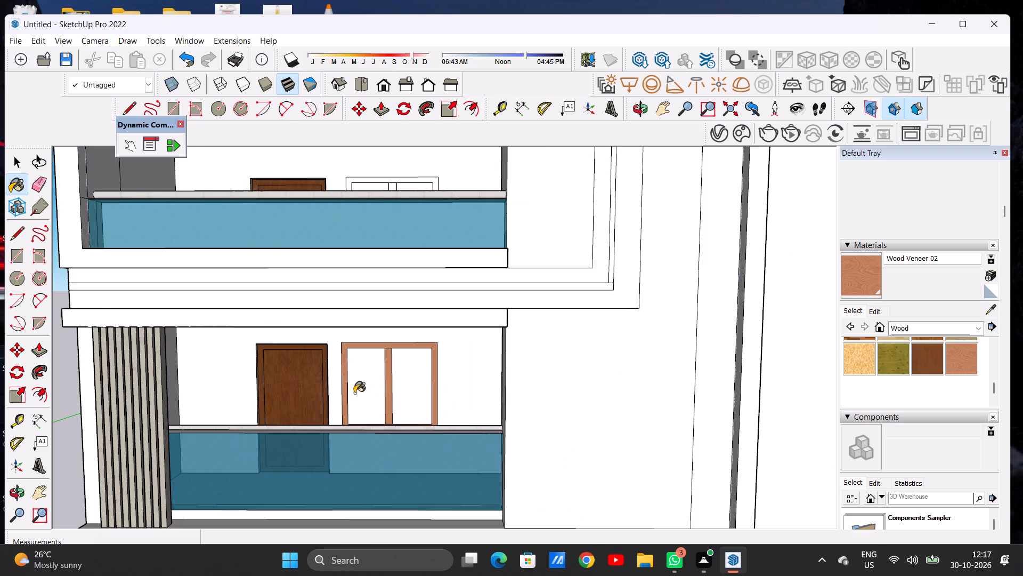
scroll(390, 411, down, 6)
scroll(380, 418, up, 13)
scroll(401, 398, down, 7)
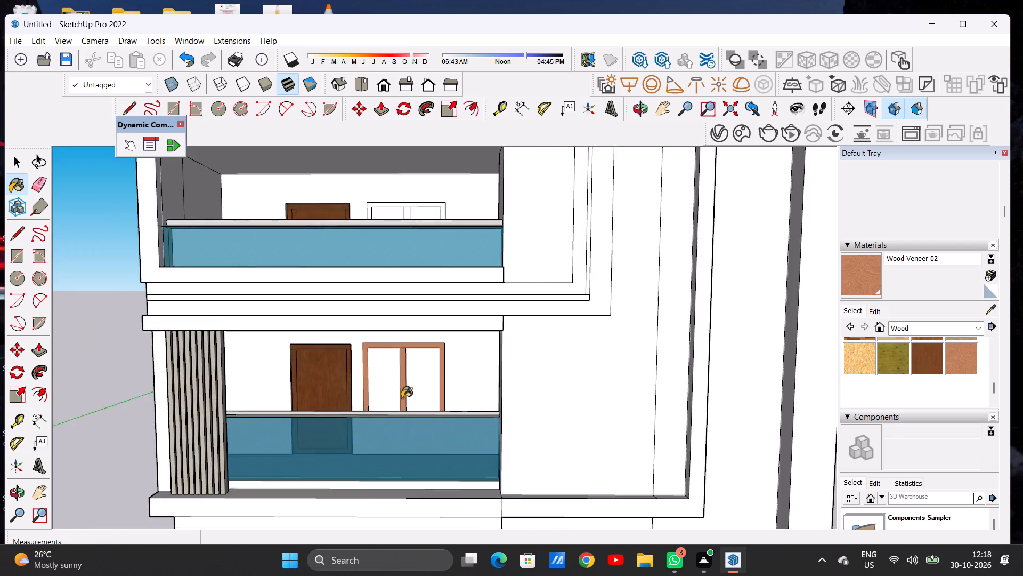
scroll(396, 415, up, 1)
scroll(396, 417, down, 1)
scroll(396, 417, up, 10)
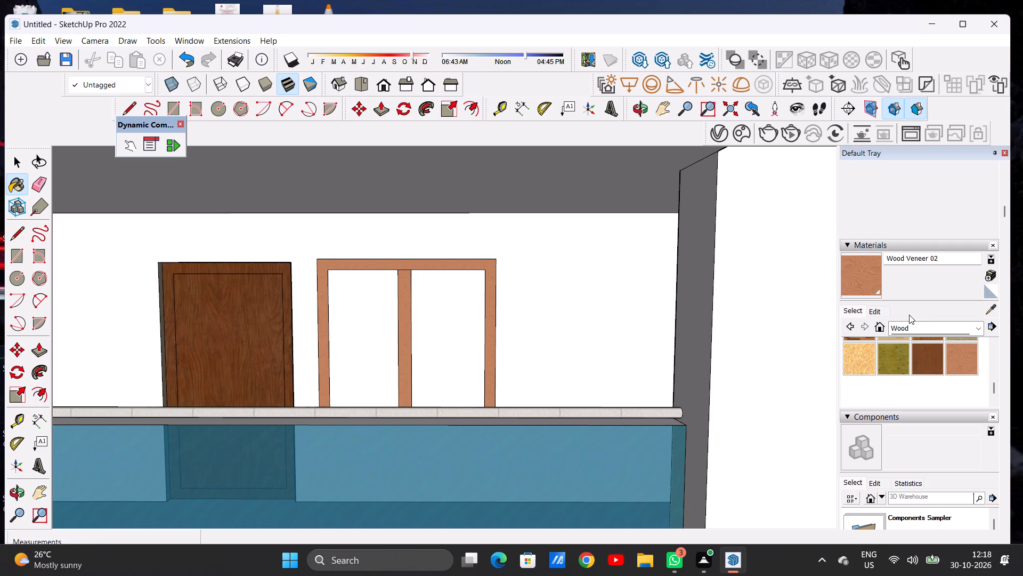
Darken the Wood Veneer 02 material's colour slightly to a deeper brown.
click(874, 315)
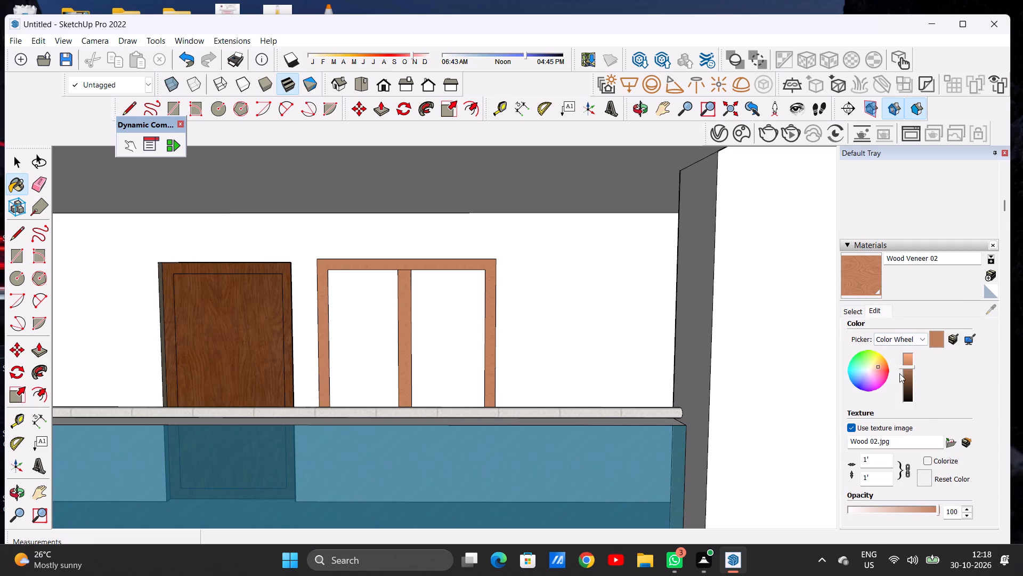
click(906, 373)
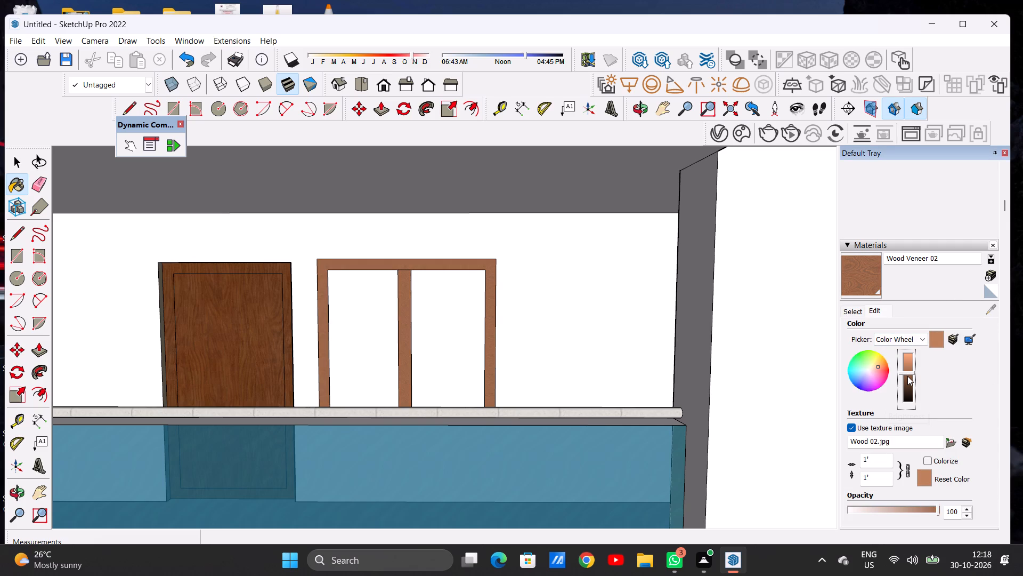
click(907, 376)
Examine the darkened first-floor window frame against the balcony door up close and in the whole façade.
scroll(824, 342, down, 5)
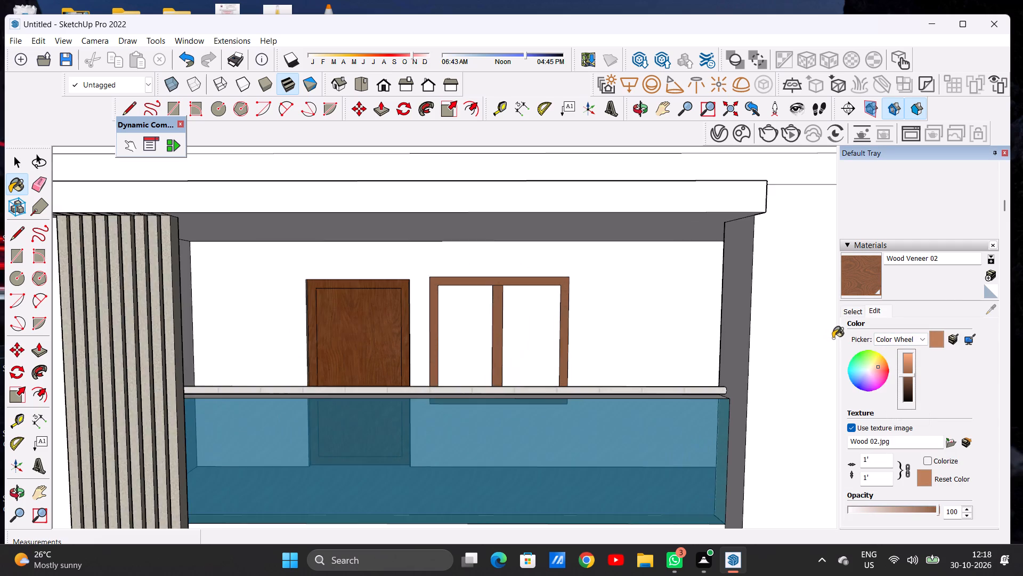
scroll(805, 343, down, 5)
scroll(752, 339, down, 4)
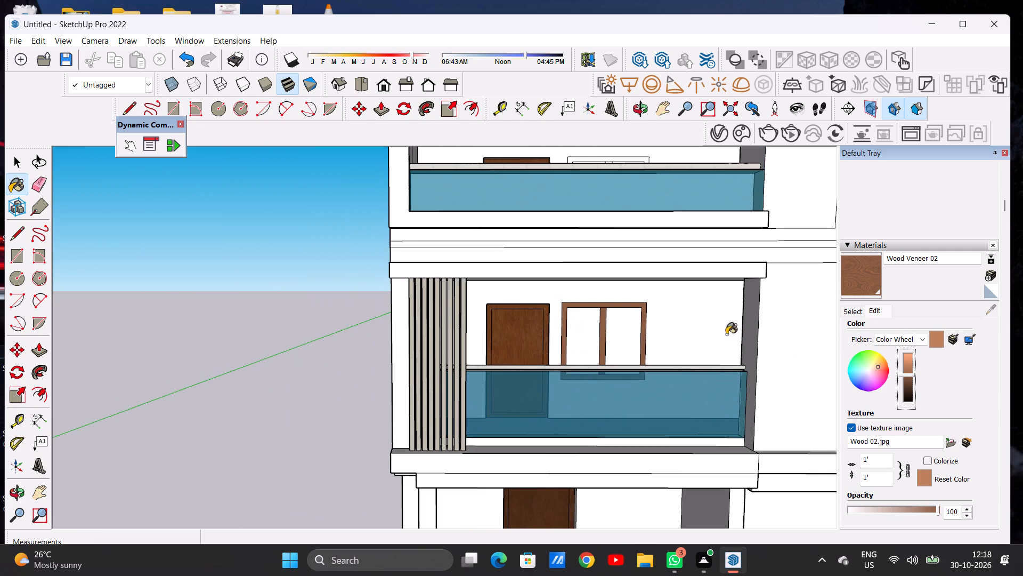
scroll(777, 354, up, 6)
scroll(489, 355, up, 1)
scroll(488, 355, down, 1)
scroll(488, 355, up, 3)
scroll(570, 337, up, 2)
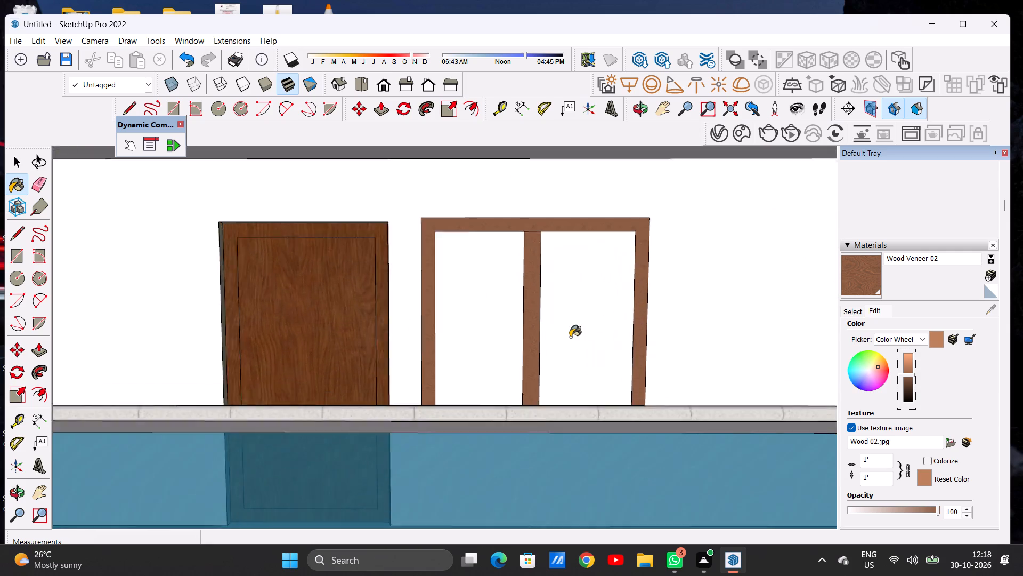
scroll(570, 337, up, 3)
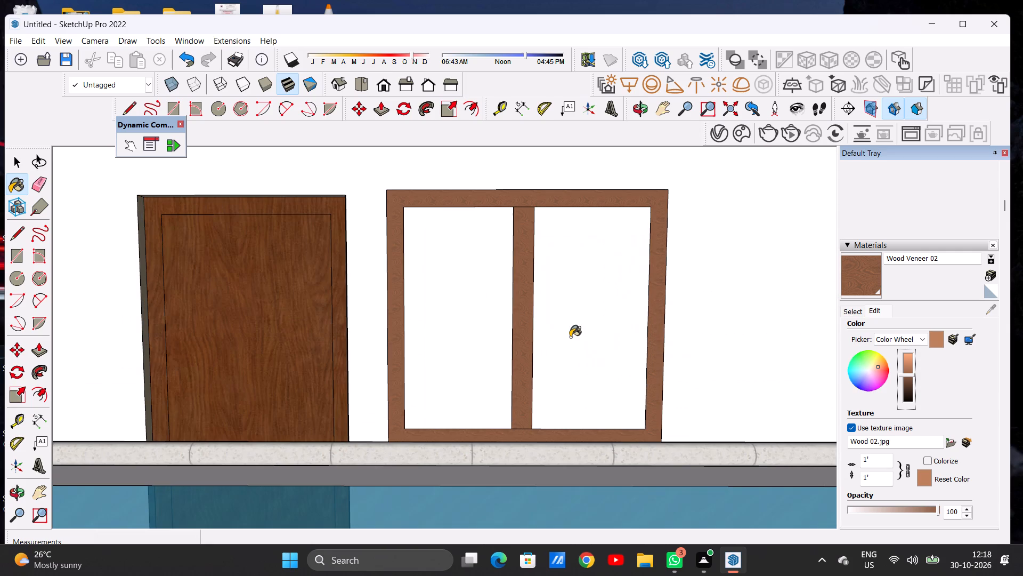
scroll(546, 337, down, 6)
scroll(546, 337, up, 1)
scroll(547, 338, down, 1)
scroll(547, 339, up, 6)
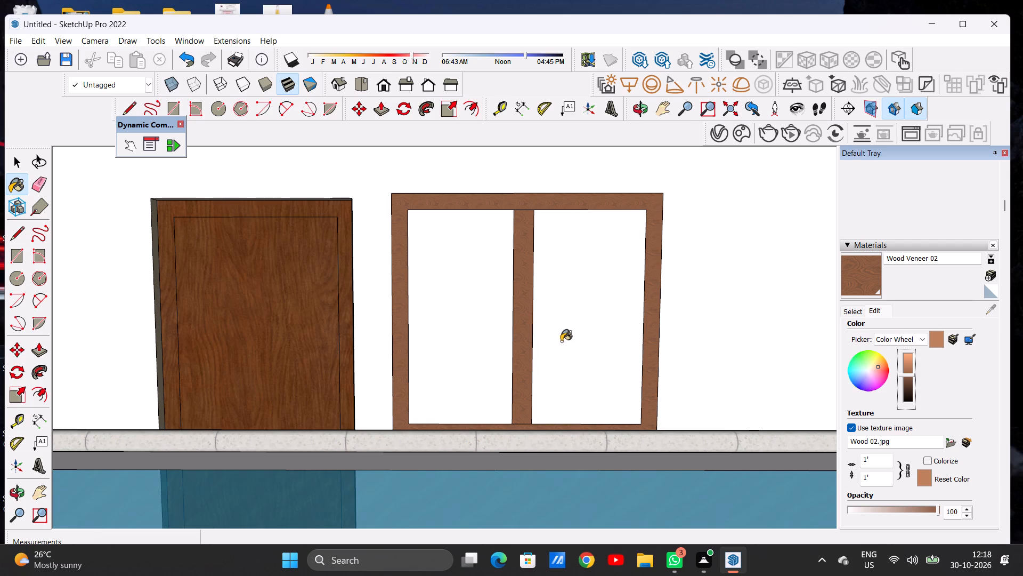
scroll(501, 323, down, 20)
scroll(501, 323, down, 4)
scroll(491, 246, up, 1)
scroll(491, 245, down, 1)
scroll(491, 245, up, 2)
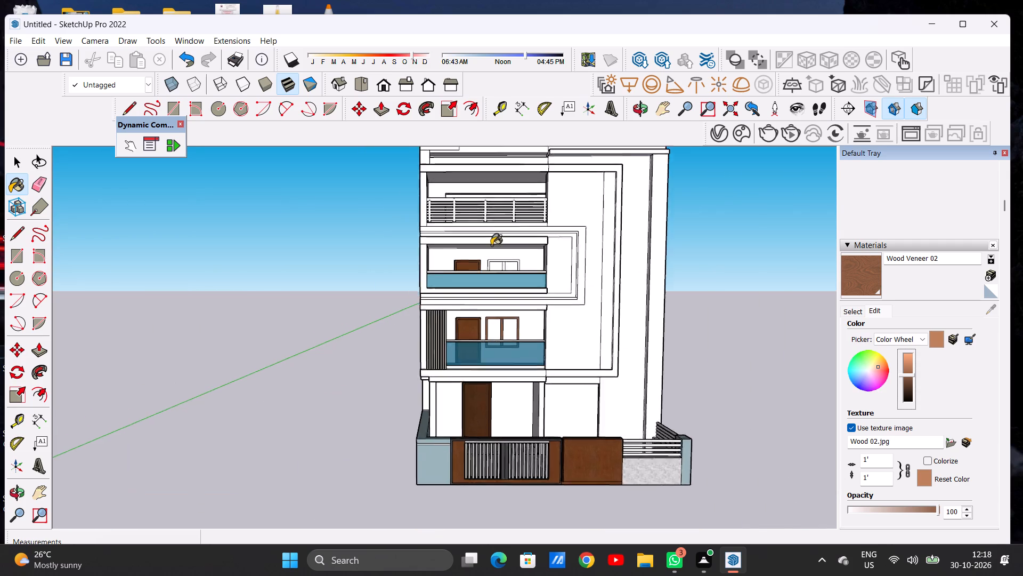
Paint the second-floor balcony window's central mullion and outer frame with the darkened Wood Veneer 02.
scroll(491, 245, up, 3)
scroll(496, 242, down, 1)
scroll(496, 243, up, 6)
scroll(502, 278, down, 1)
scroll(502, 278, up, 5)
middle_drag(531, 271, 532, 338)
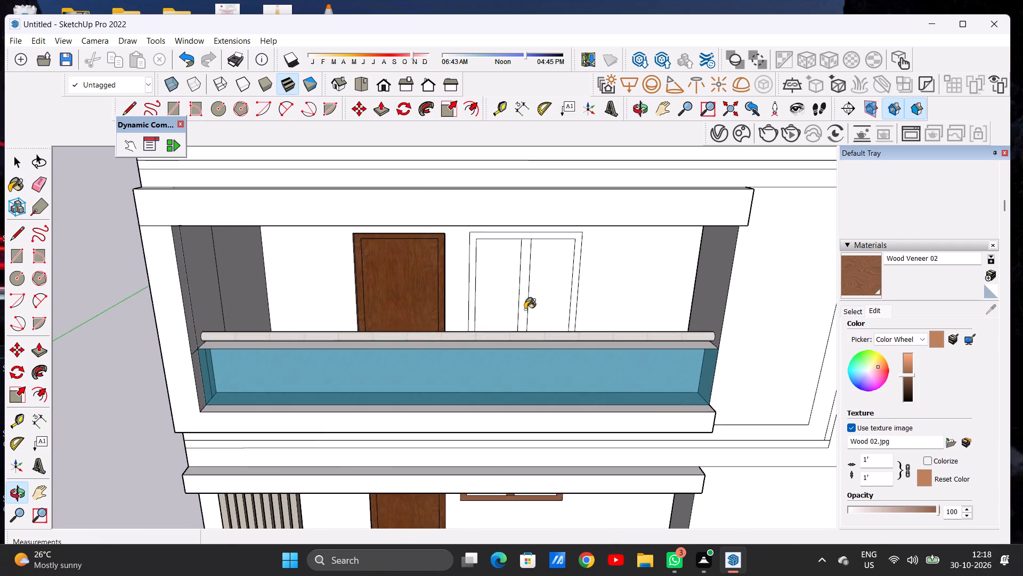
scroll(525, 309, up, 2)
scroll(525, 309, down, 1)
scroll(525, 309, up, 9)
click(520, 323)
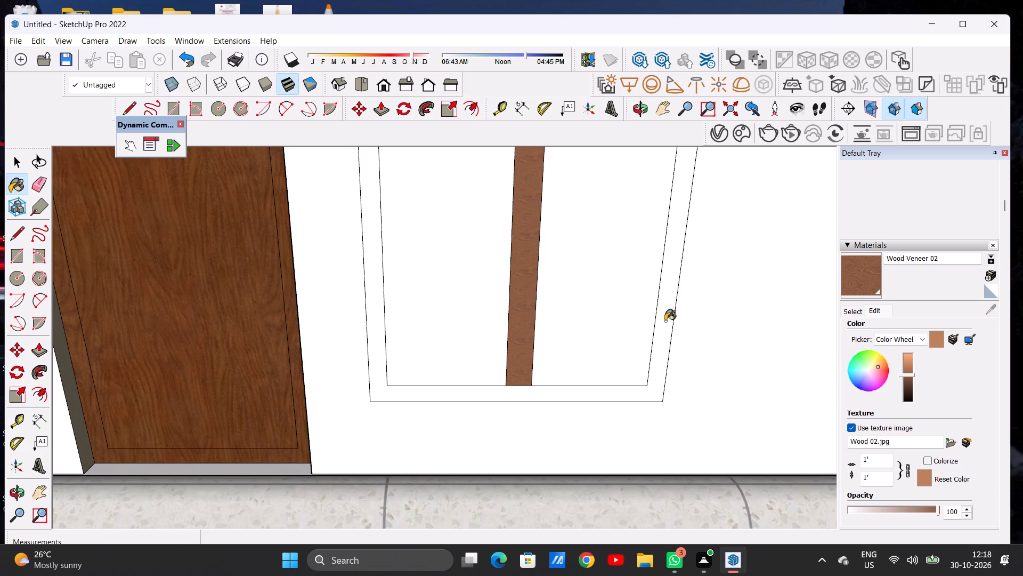
click(666, 318)
Examine both balcony windows' wood frames against the doors and façade, from close up and from a distance.
scroll(570, 347, down, 2)
scroll(570, 349, up, 1)
scroll(570, 349, down, 20)
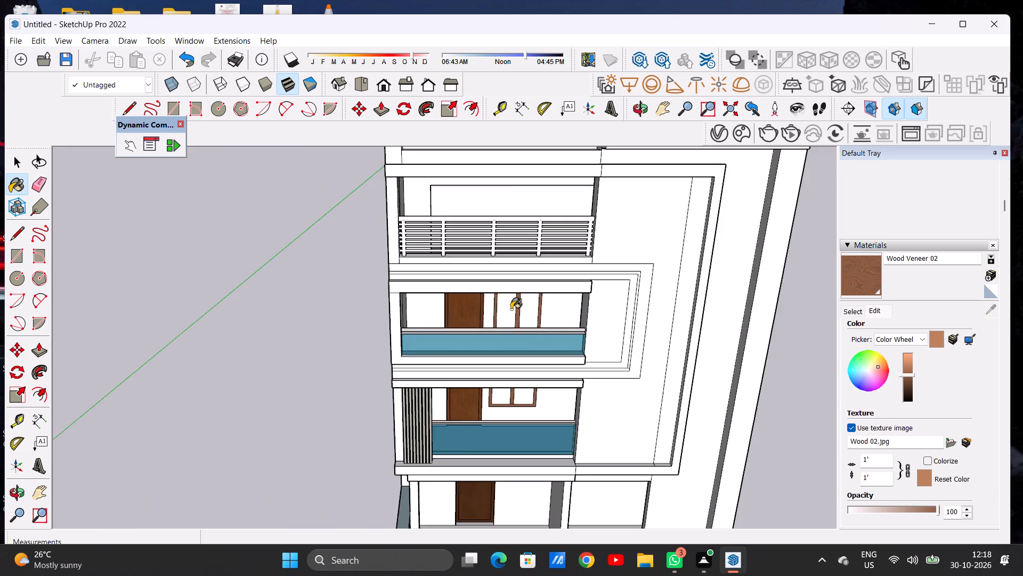
scroll(515, 308, down, 6)
middle_drag(537, 371, 524, 293)
scroll(518, 394, up, 7)
scroll(525, 345, up, 7)
scroll(525, 283, up, 6)
scroll(551, 287, down, 2)
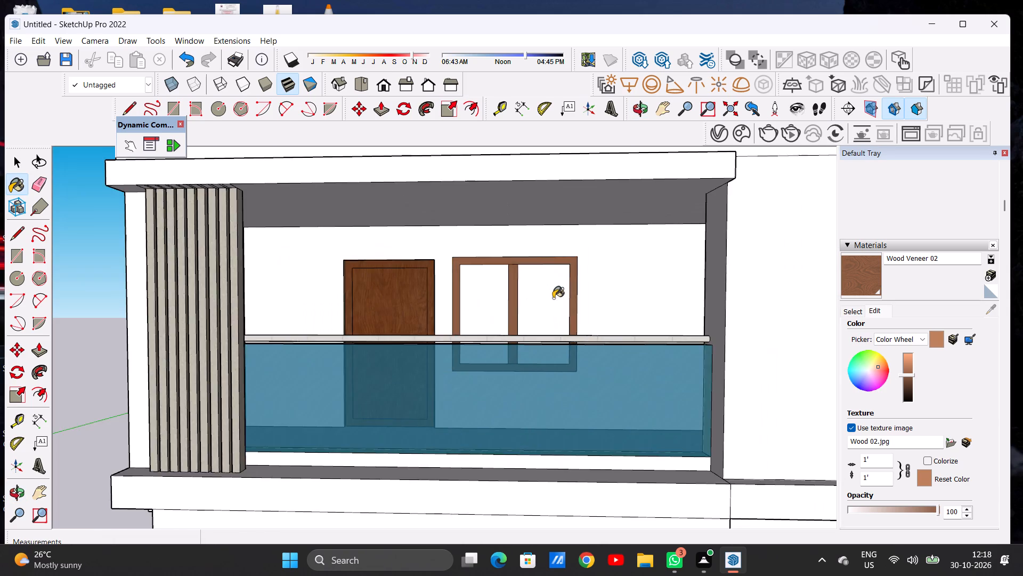
scroll(553, 298, down, 17)
middle_drag(533, 307, 541, 351)
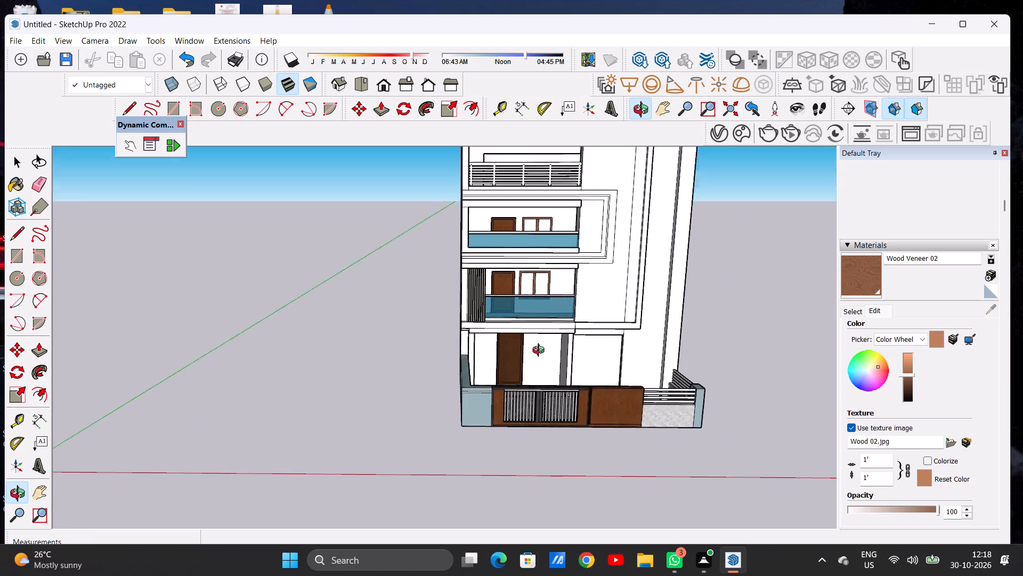
middle_drag(541, 351, 538, 330)
scroll(543, 281, up, 13)
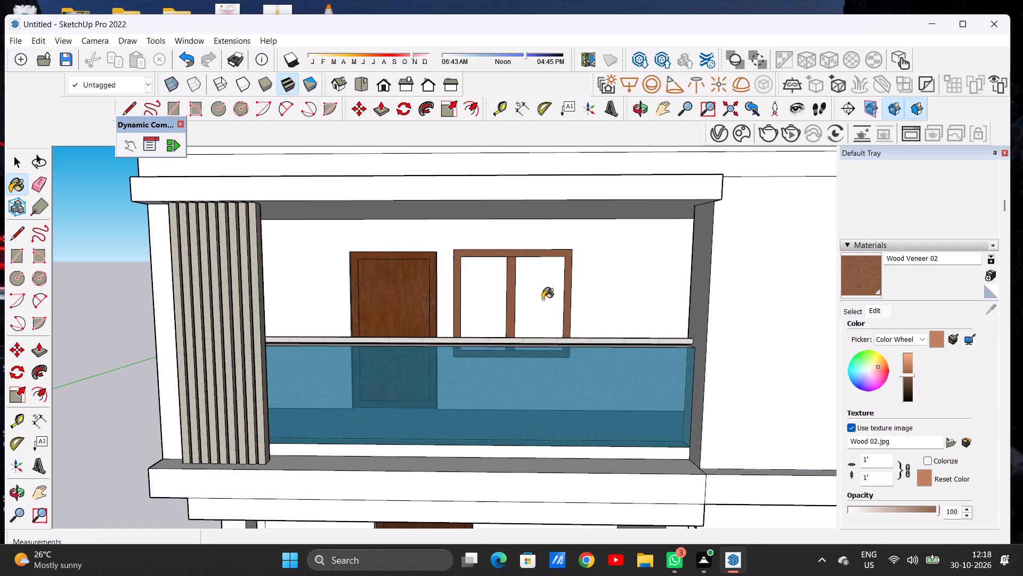
scroll(530, 315, down, 16)
scroll(517, 310, up, 1)
scroll(517, 310, down, 1)
scroll(517, 310, up, 5)
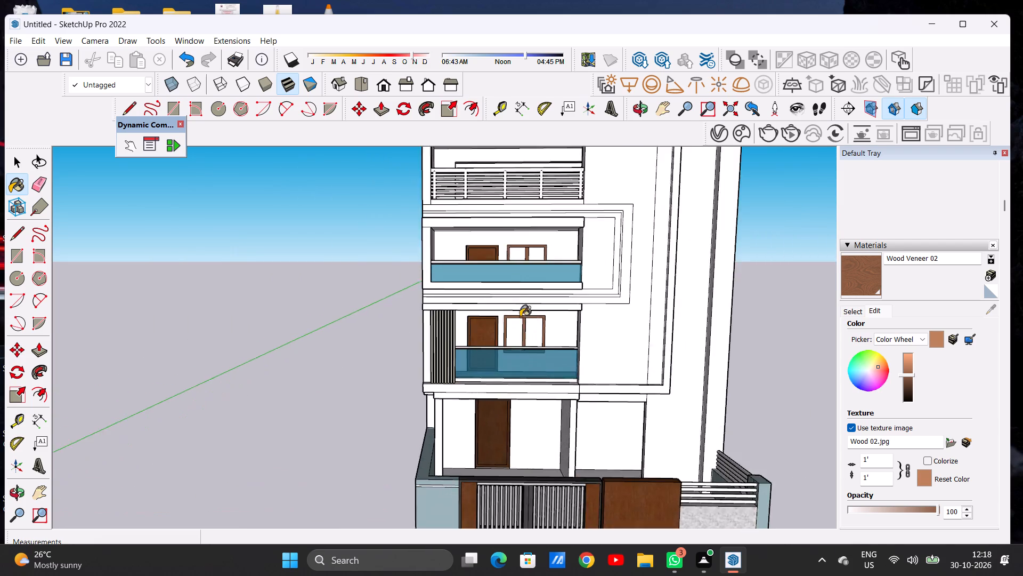
scroll(520, 317, up, 4)
scroll(531, 328, down, 1)
scroll(531, 328, up, 1)
key(space)
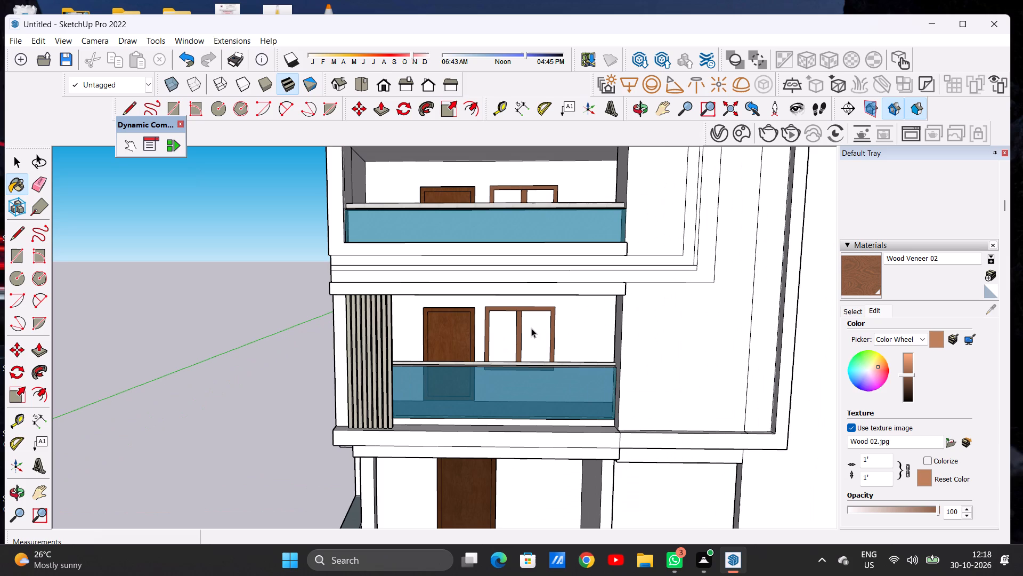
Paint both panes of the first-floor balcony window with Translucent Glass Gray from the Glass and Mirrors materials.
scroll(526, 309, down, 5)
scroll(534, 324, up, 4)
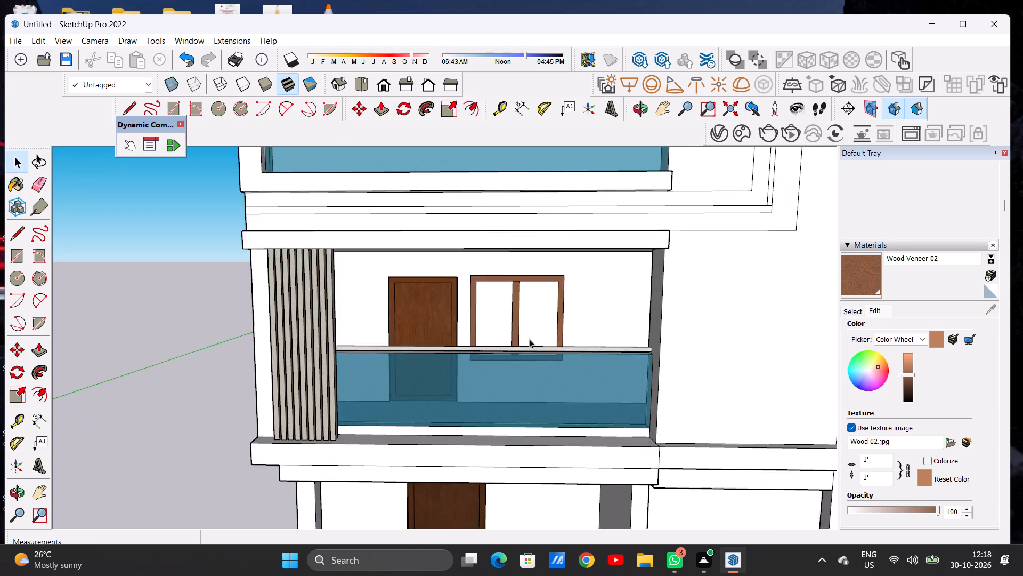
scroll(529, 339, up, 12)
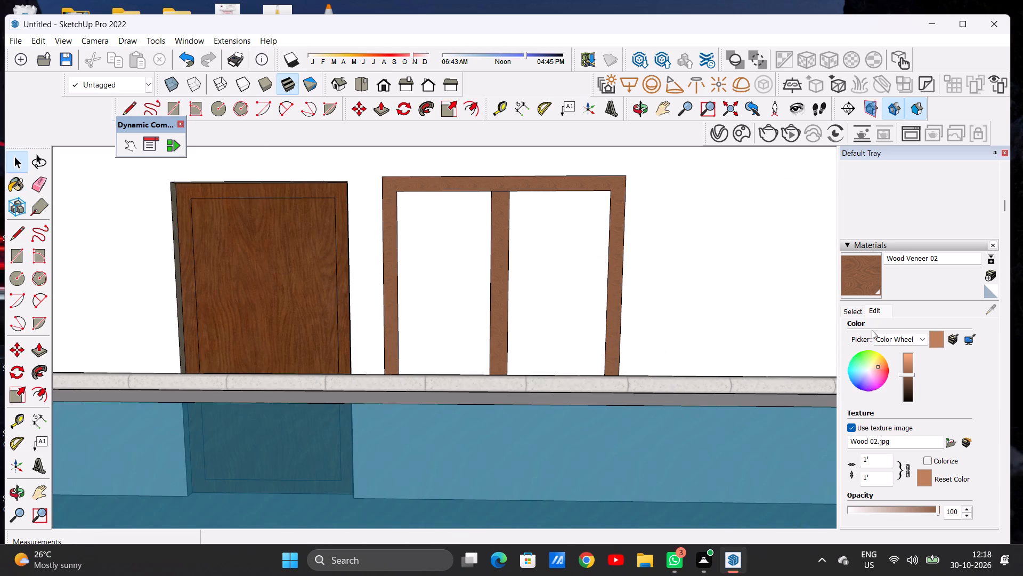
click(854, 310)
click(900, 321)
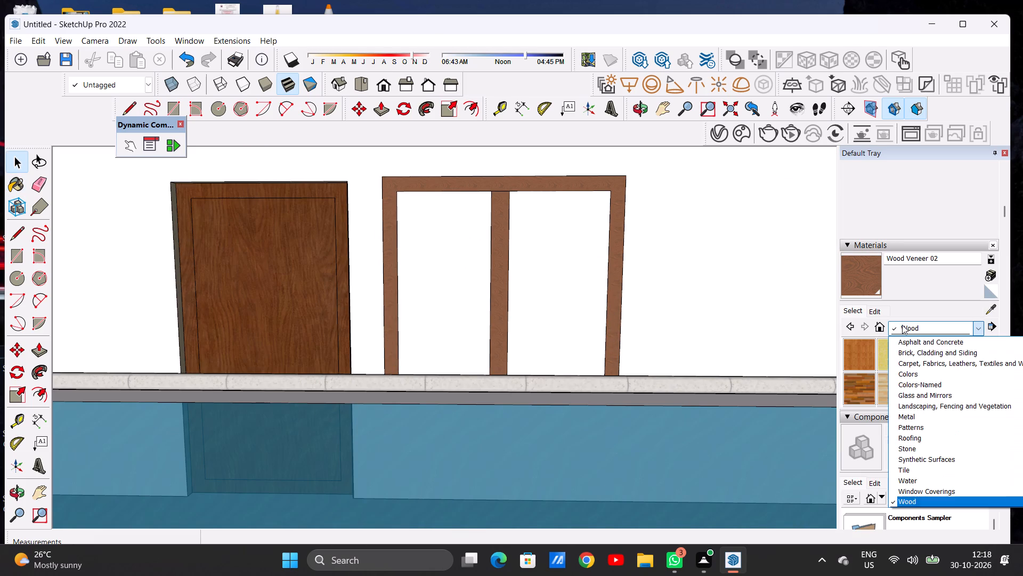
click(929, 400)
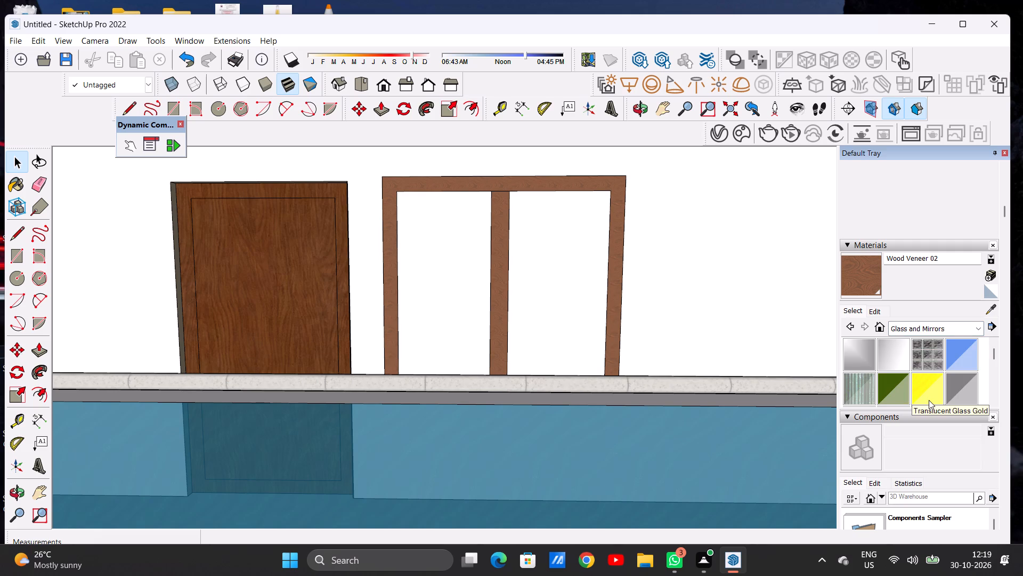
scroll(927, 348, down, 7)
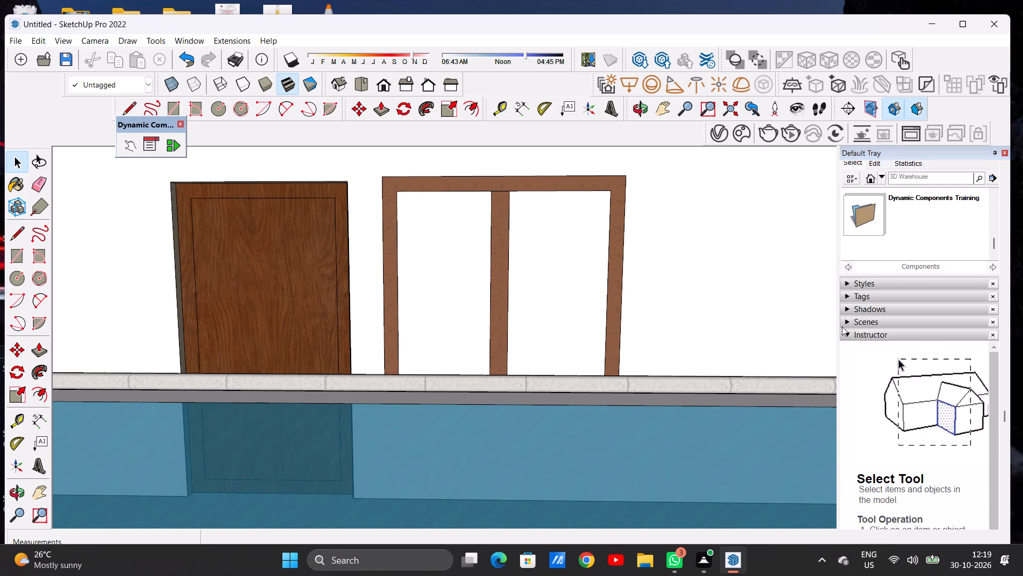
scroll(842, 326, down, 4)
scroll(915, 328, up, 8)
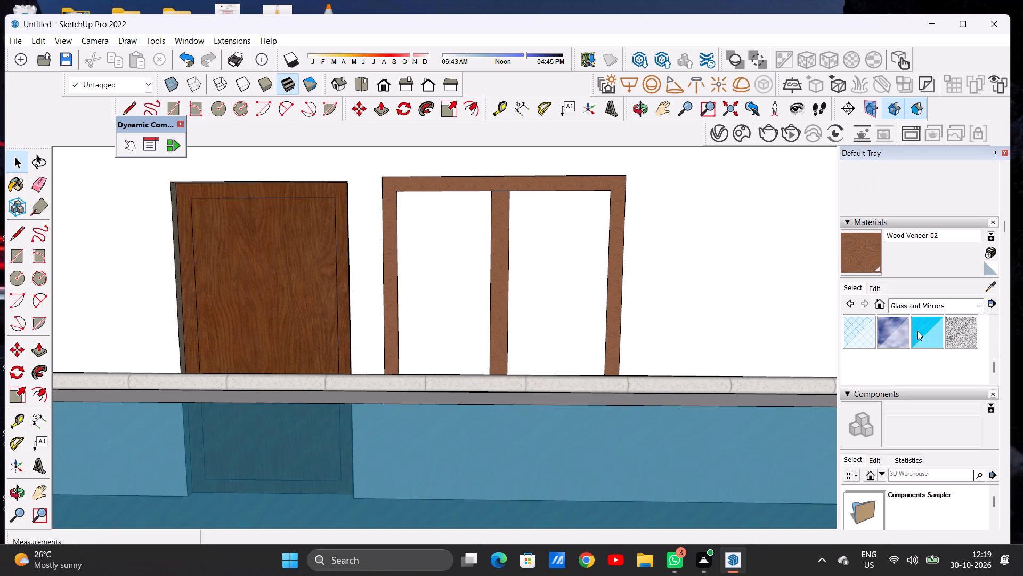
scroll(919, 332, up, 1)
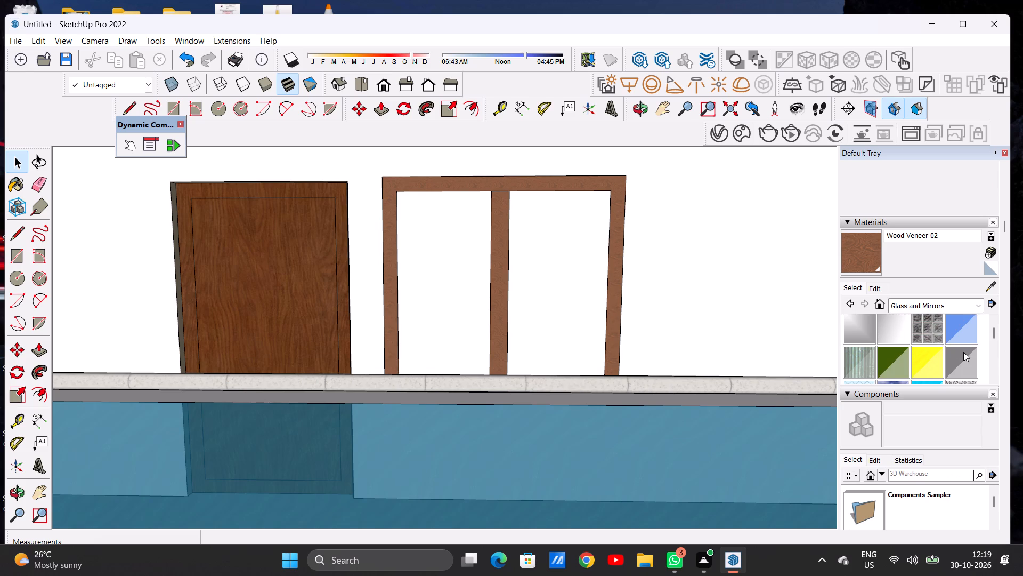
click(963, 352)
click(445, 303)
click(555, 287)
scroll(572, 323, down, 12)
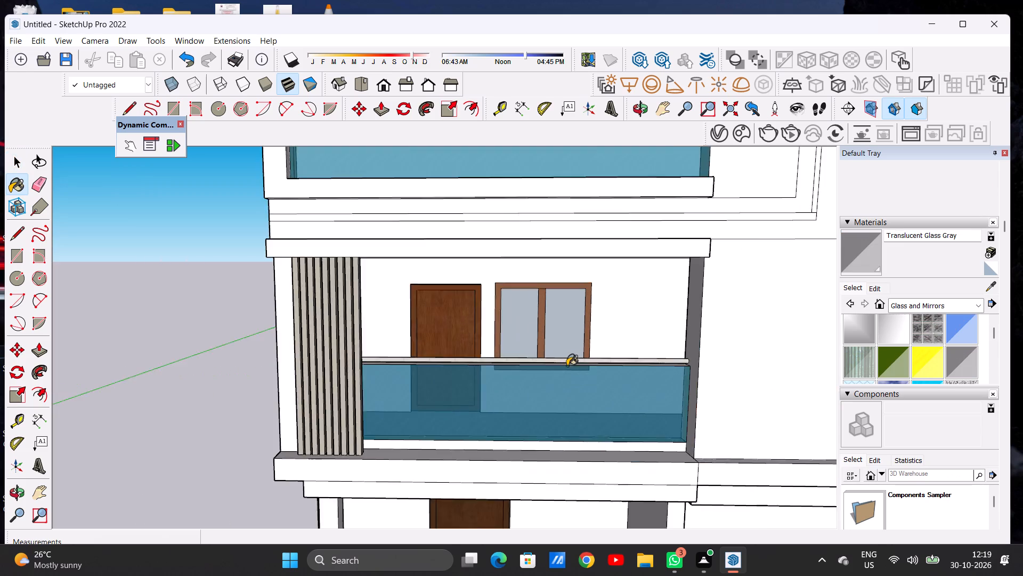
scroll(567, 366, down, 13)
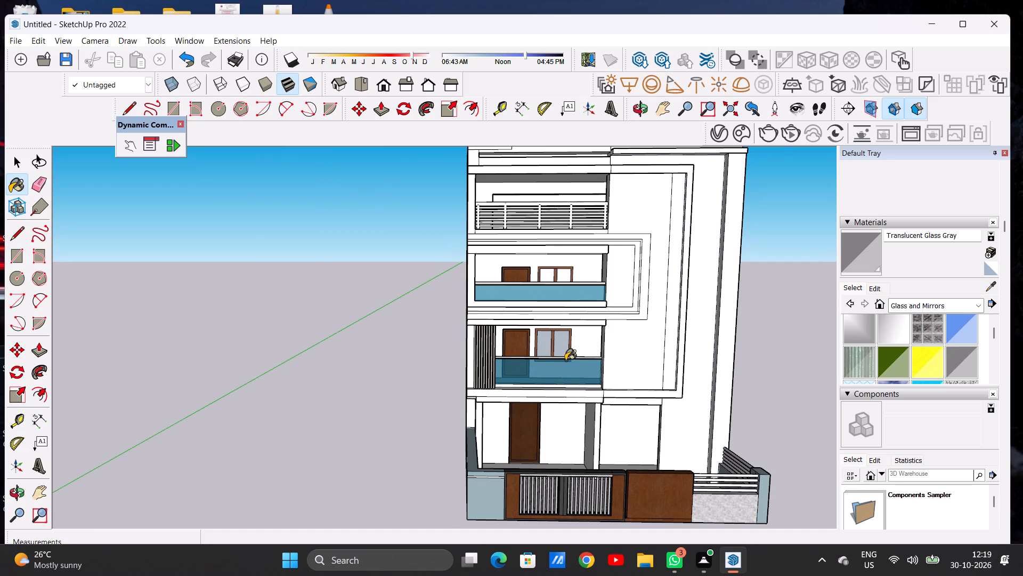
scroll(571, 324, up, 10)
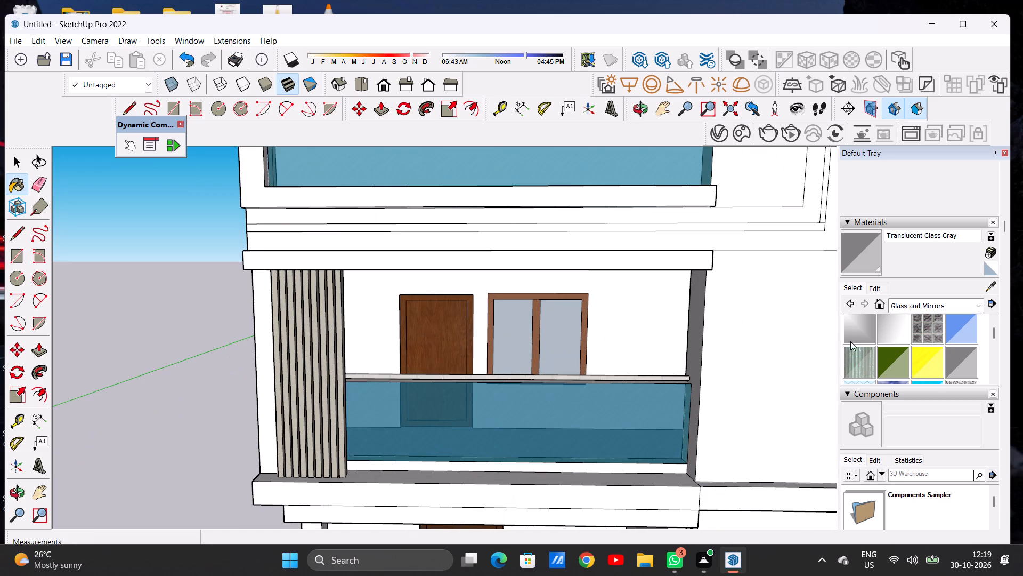
Paint both first-floor balcony window panes with Translucent Glass Safety, undoing any stray paint on the mullion.
scroll(865, 350, down, 1)
click(858, 335)
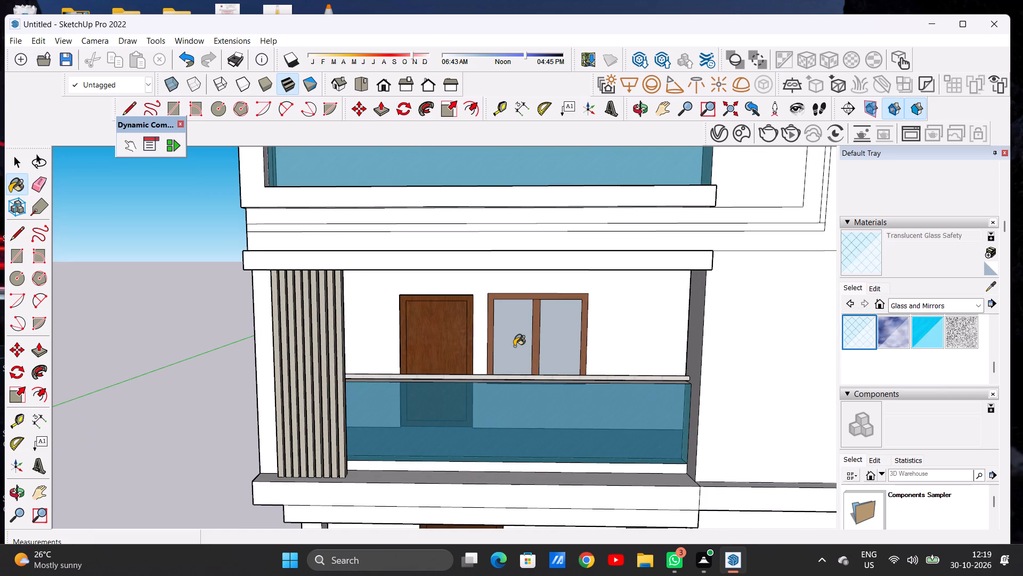
click(514, 346)
click(536, 341)
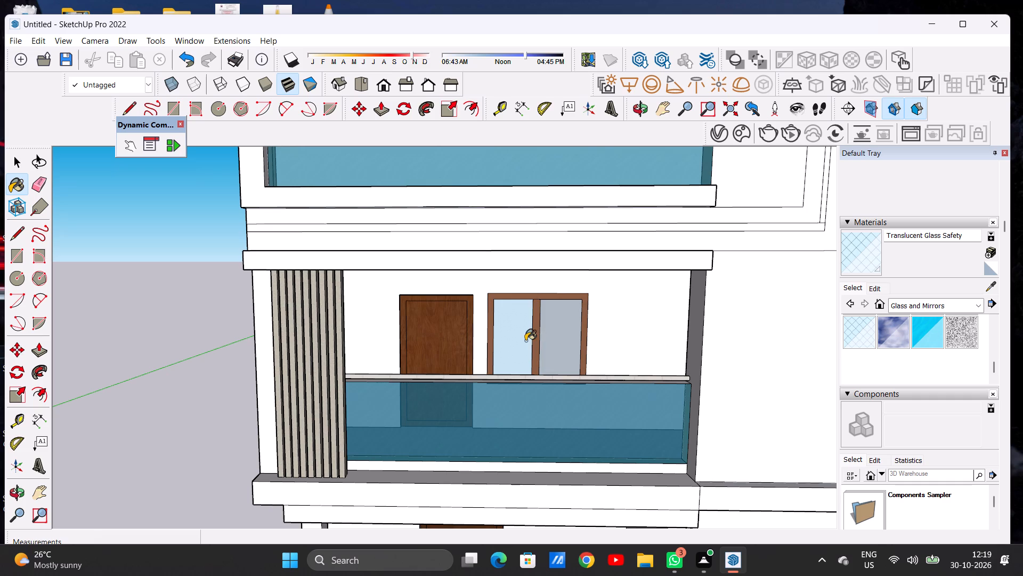
key(ctrl+z)
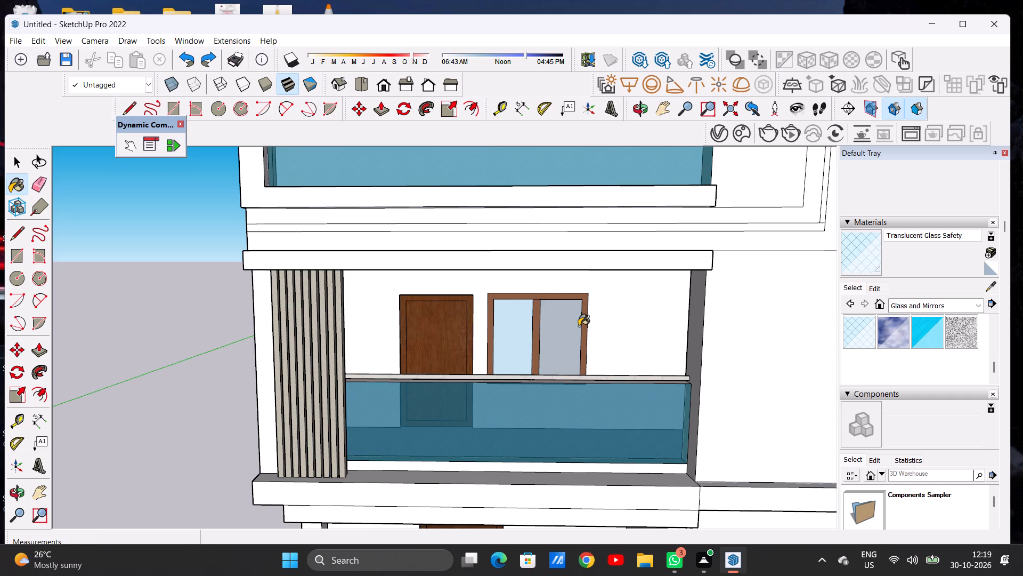
click(579, 329)
Paint both panes of the second-floor balcony window with Translucent Glass Safety.
scroll(405, 345, down, 13)
scroll(437, 299, up, 6)
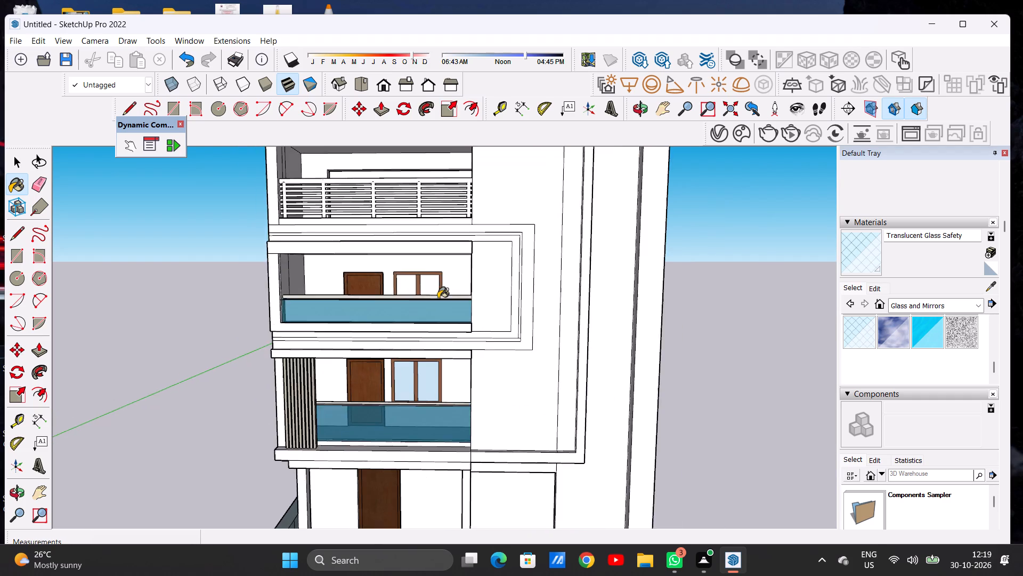
scroll(410, 270, up, 16)
click(405, 300)
click(496, 300)
Lighten the Translucent Glass Safety material's colour slightly and check both balcony windows on the façade.
scroll(467, 315, down, 5)
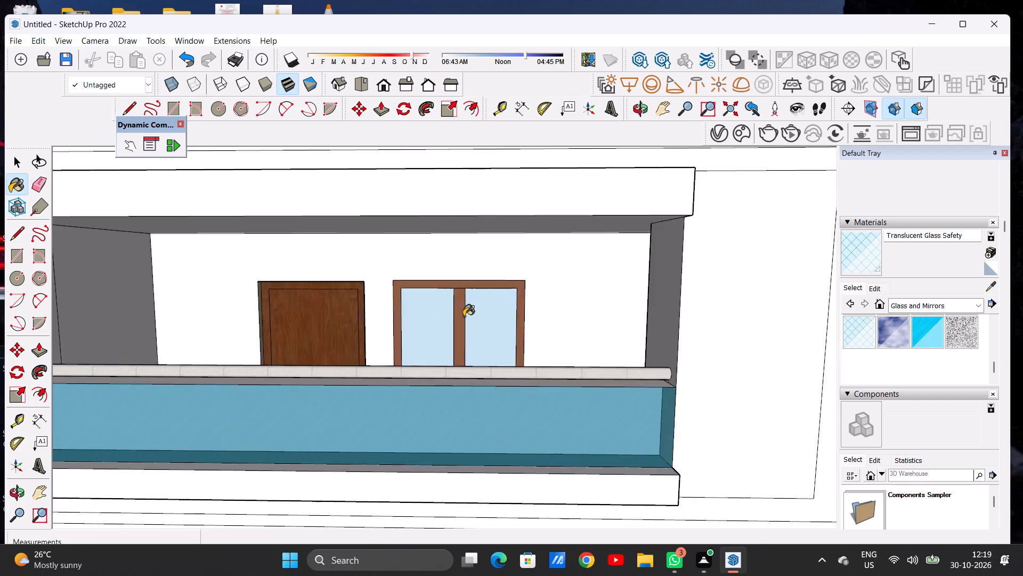
scroll(464, 316, down, 18)
scroll(471, 397, up, 7)
scroll(462, 388, down, 1)
scroll(462, 388, up, 8)
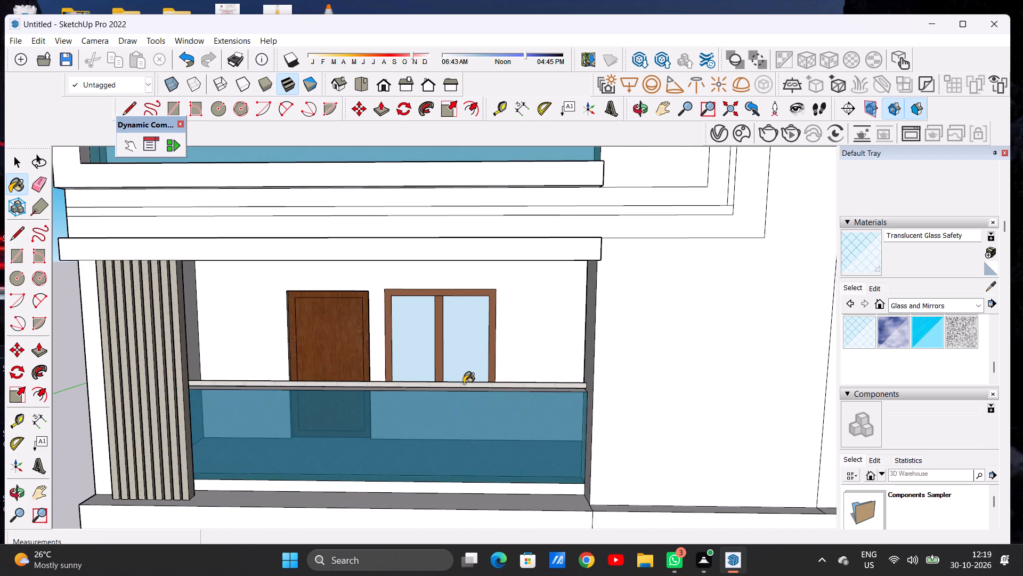
click(874, 287)
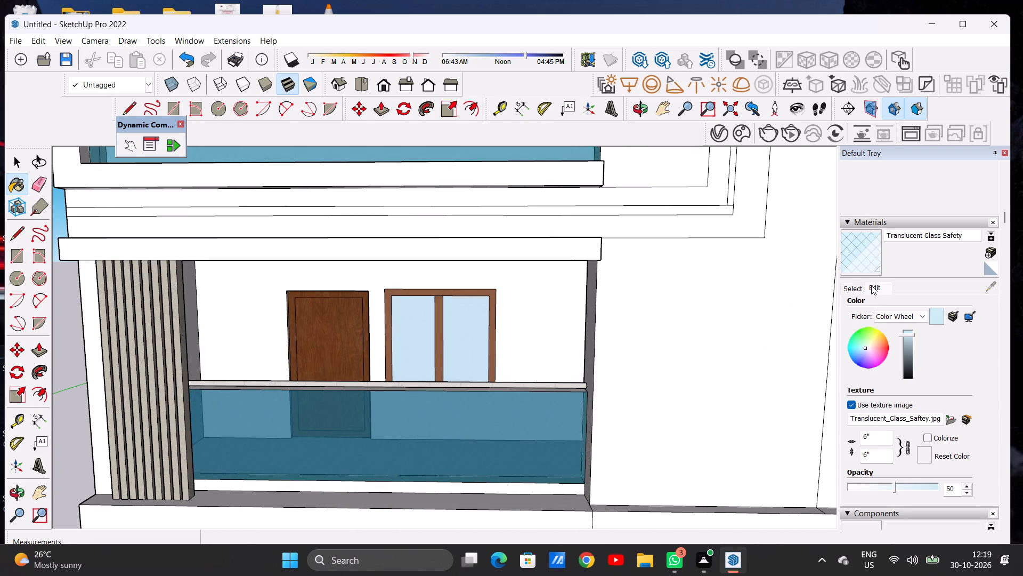
click(907, 332)
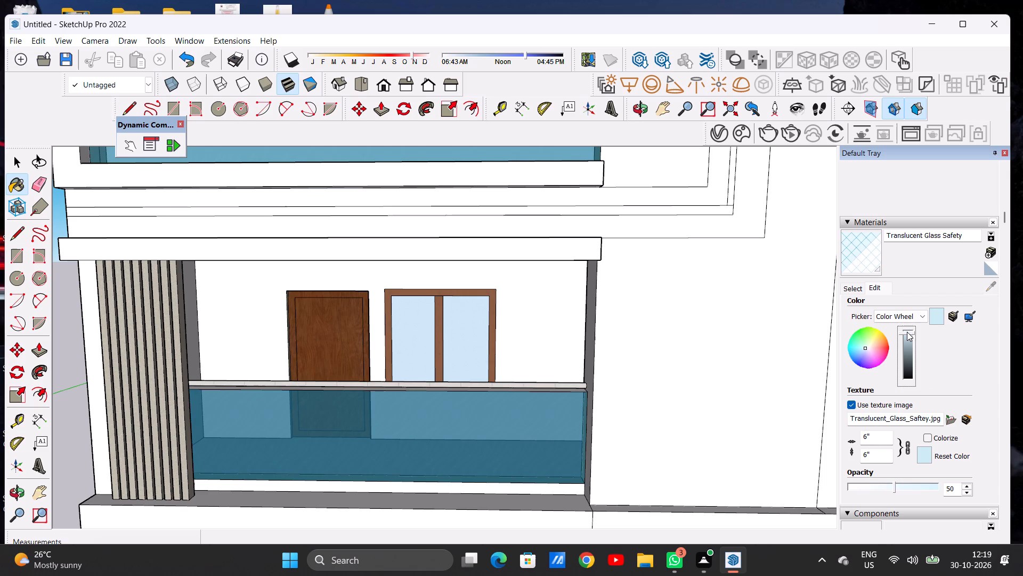
scroll(694, 382, down, 7)
scroll(854, 419, up, 2)
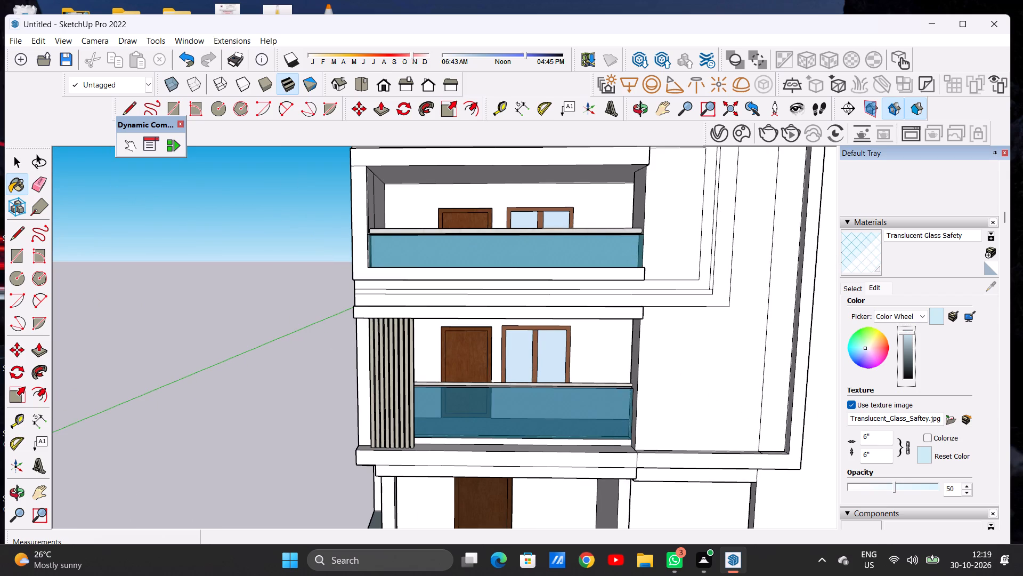
Lower the Translucent Glass Safety material's opacity to 12.
scroll(854, 419, up, 7)
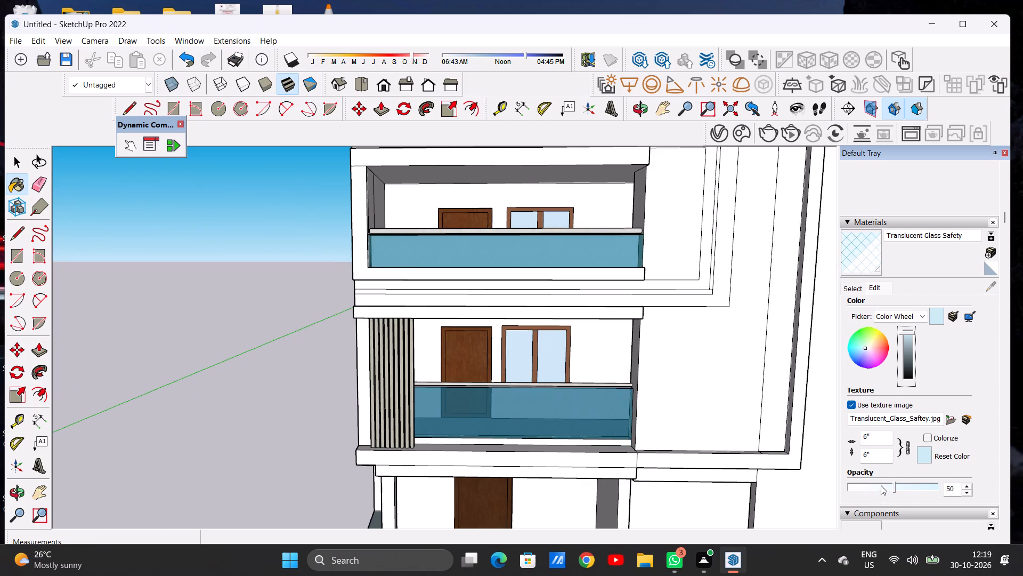
click(870, 487)
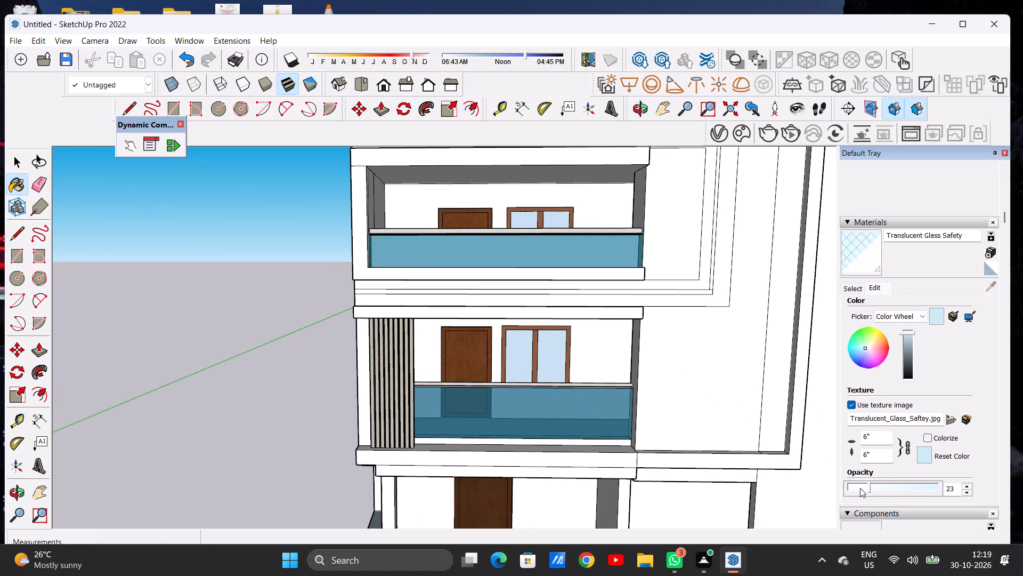
click(860, 488)
Leave the Paint Bucket and examine the glass of both balcony windows up close and against the whole façade.
scroll(457, 397, down, 5)
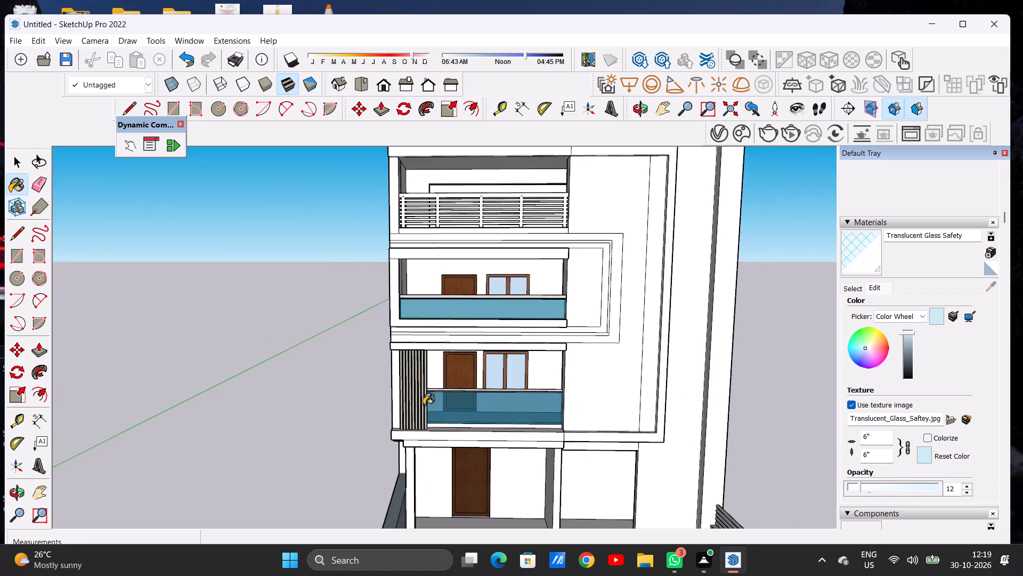
scroll(464, 391, up, 7)
scroll(519, 367, down, 1)
scroll(519, 367, up, 10)
scroll(503, 377, down, 20)
scroll(503, 377, down, 1)
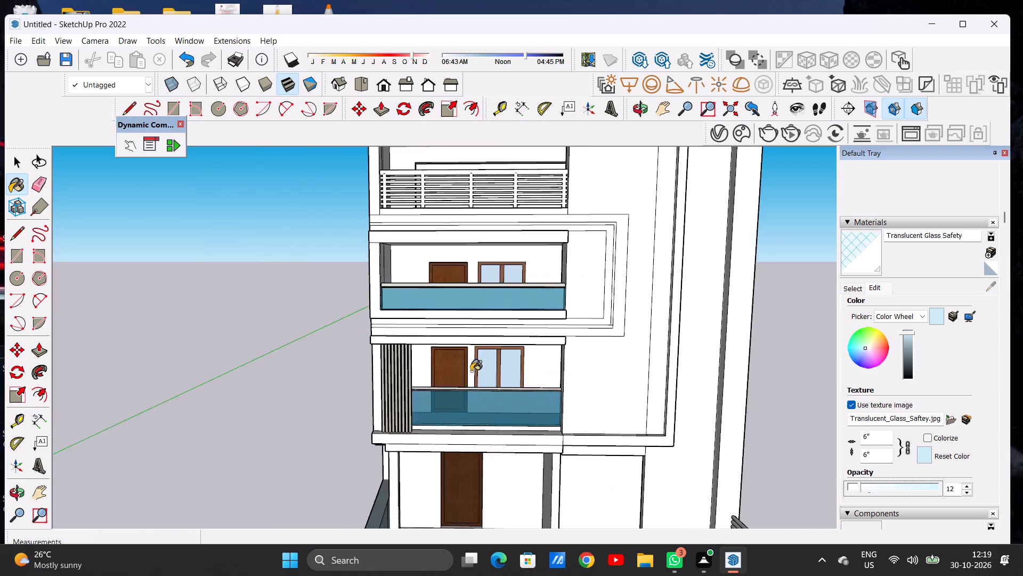
scroll(471, 371, down, 14)
scroll(476, 350, up, 2)
scroll(476, 350, down, 1)
scroll(476, 350, up, 15)
scroll(477, 351, down, 1)
scroll(477, 351, up, 11)
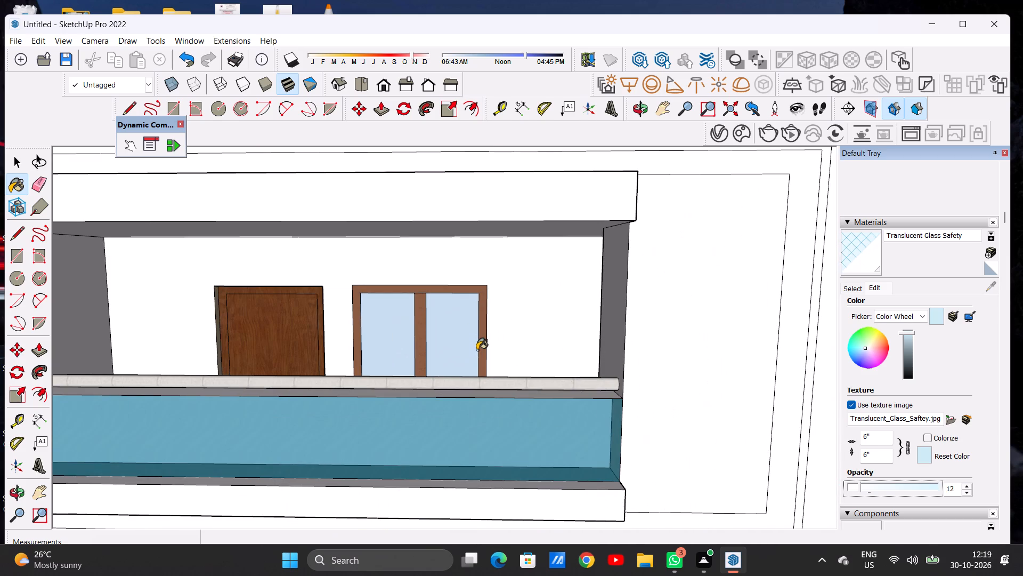
key(space)
scroll(400, 332, down, 11)
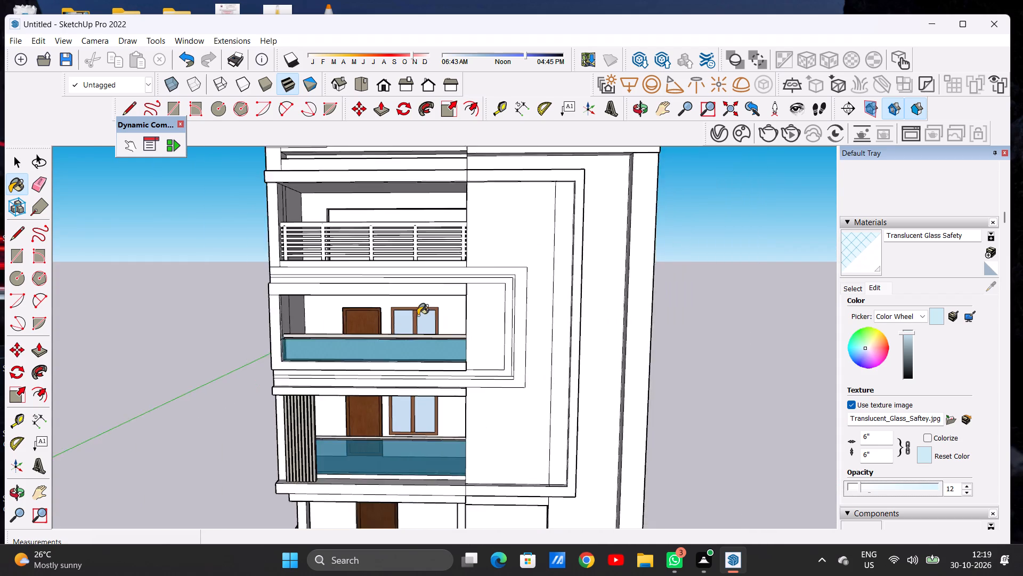
scroll(418, 315, down, 7)
click(297, 374)
key(space)
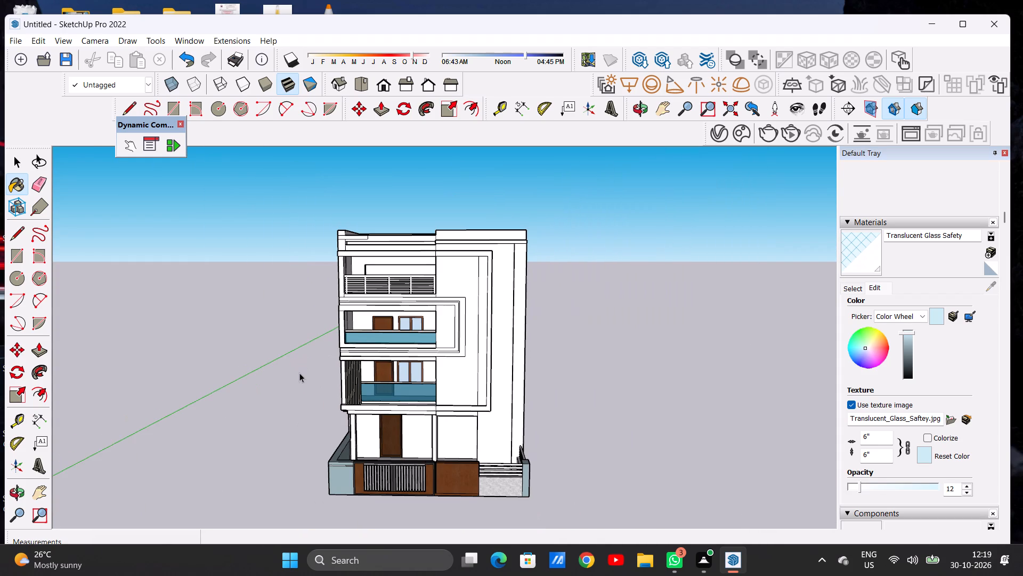
scroll(291, 330, down, 5)
scroll(389, 320, up, 2)
scroll(389, 320, down, 2)
scroll(389, 320, up, 10)
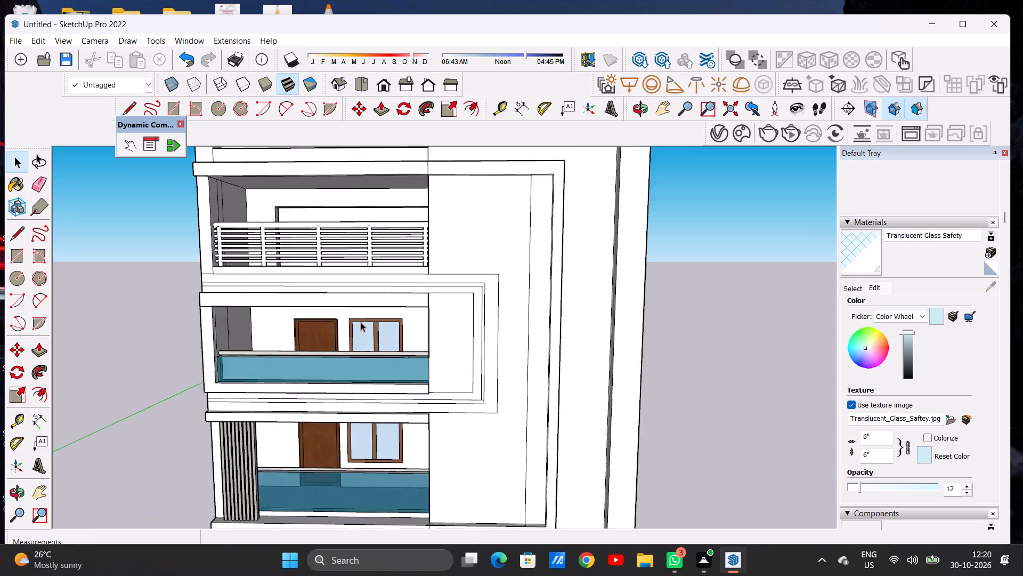
scroll(361, 322, up, 1)
scroll(459, 331, down, 6)
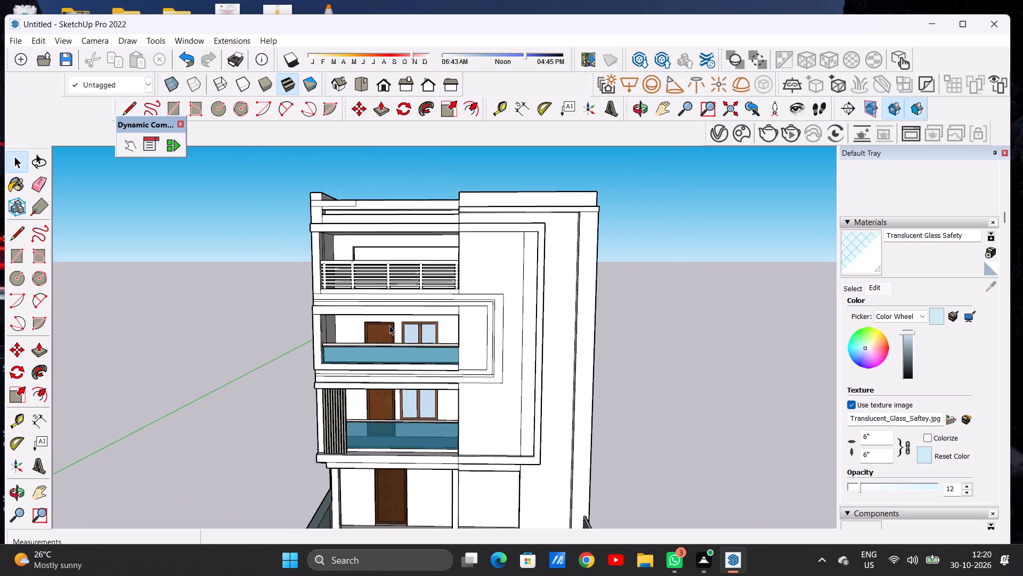
scroll(388, 346, down, 7)
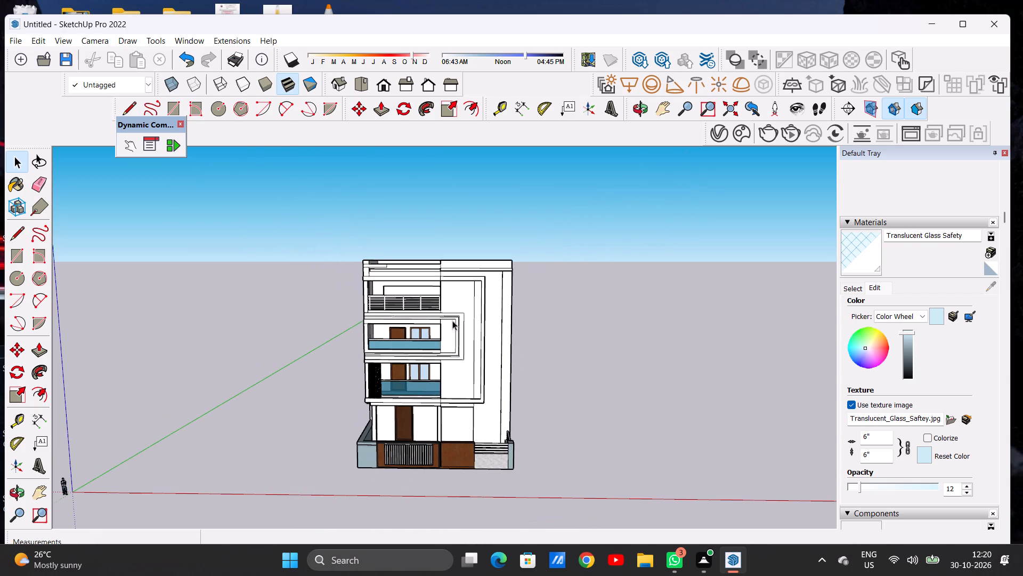
scroll(453, 325, down, 7)
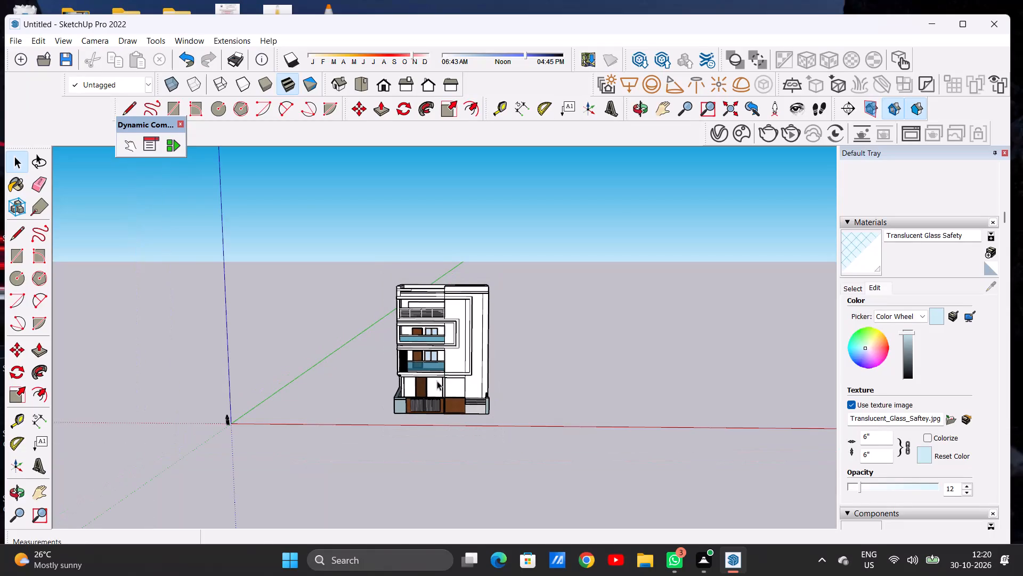
Examine the ground-floor entrance, the front gate and the forecourt from several angles.
scroll(437, 381, up, 11)
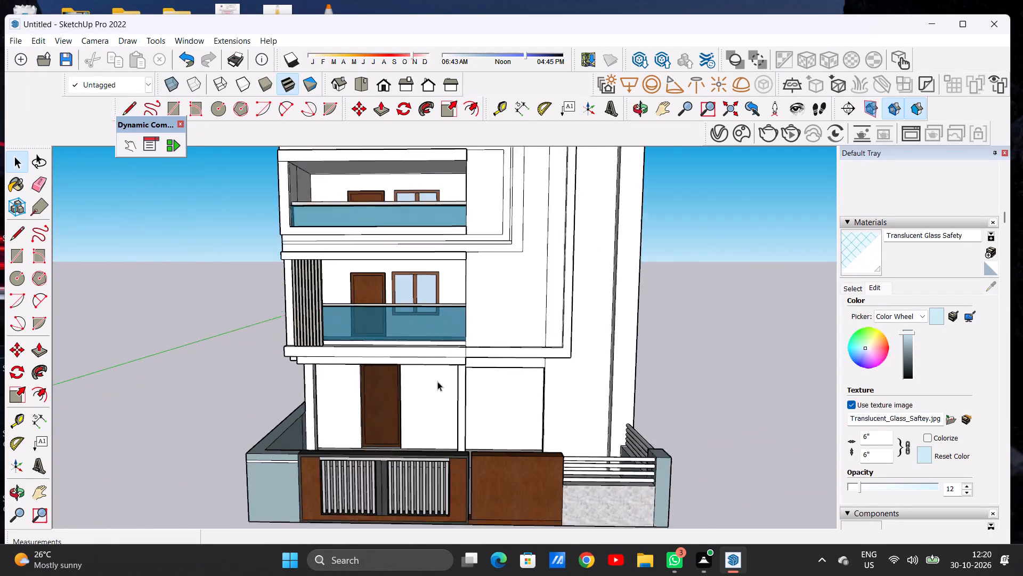
scroll(437, 381, up, 8)
middle_drag(441, 421, 437, 403)
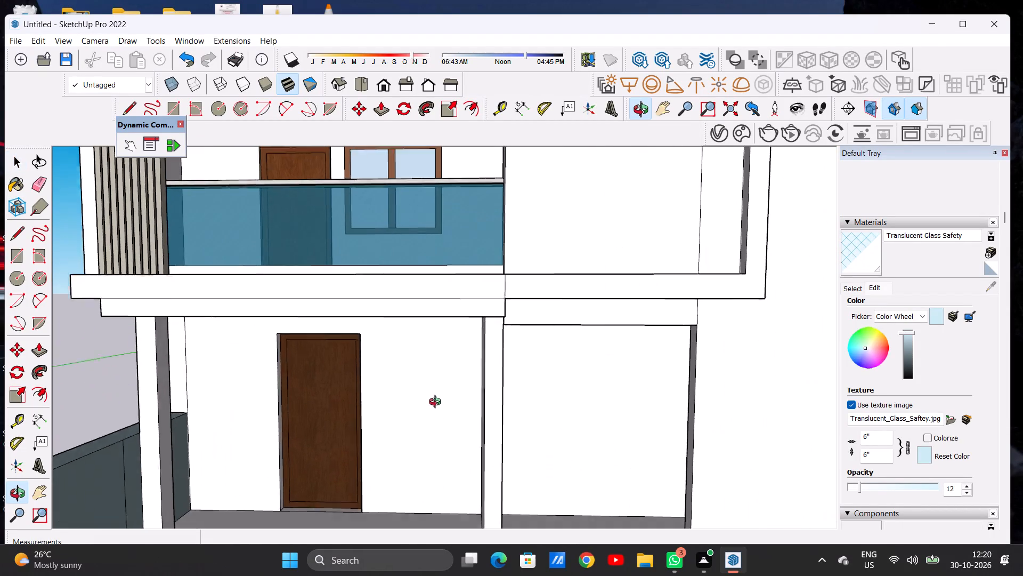
middle_drag(437, 403, 428, 424)
scroll(428, 383, down, 4)
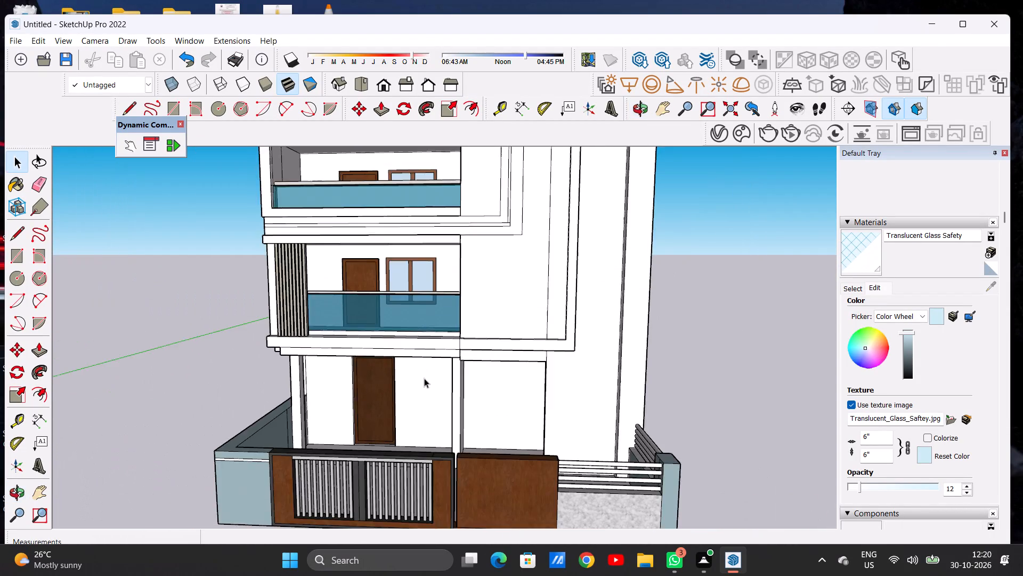
scroll(424, 378, down, 6)
scroll(386, 324, down, 1)
scroll(405, 429, up, 12)
scroll(379, 430, down, 1)
scroll(379, 430, up, 1)
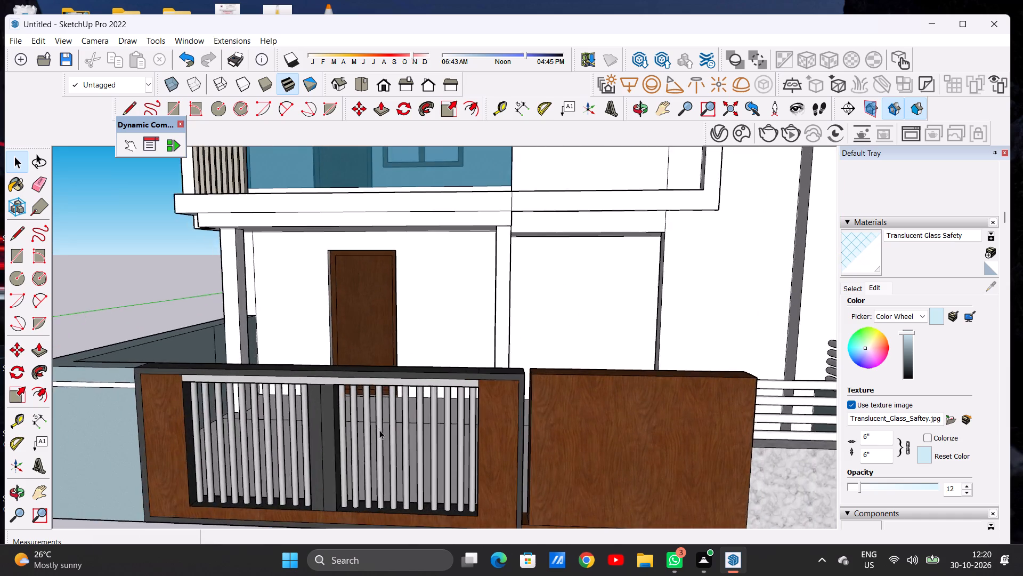
scroll(367, 422, up, 7)
middle_drag(414, 407, 263, 439)
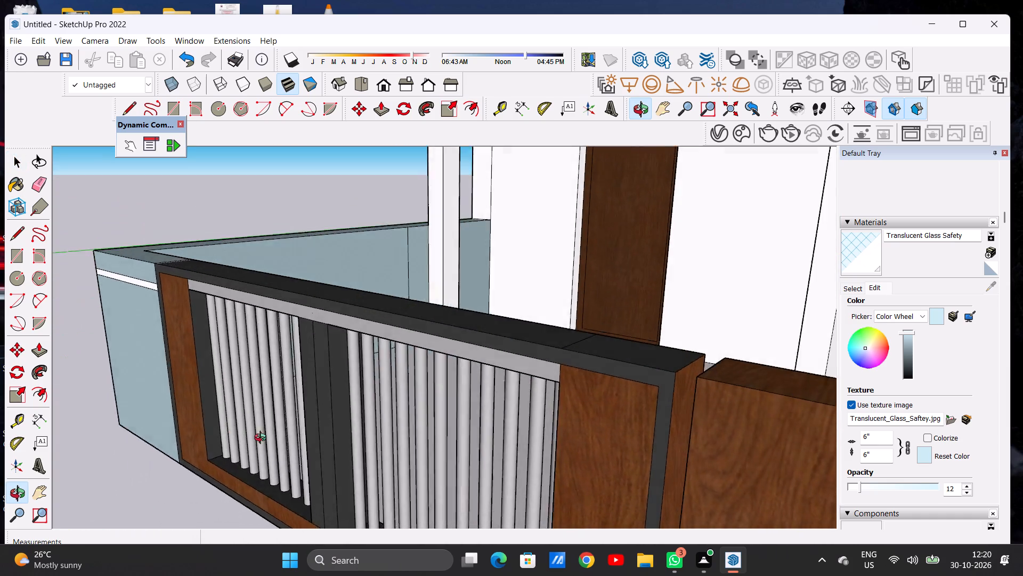
middle_drag(263, 439, 420, 420)
scroll(423, 390, down, 5)
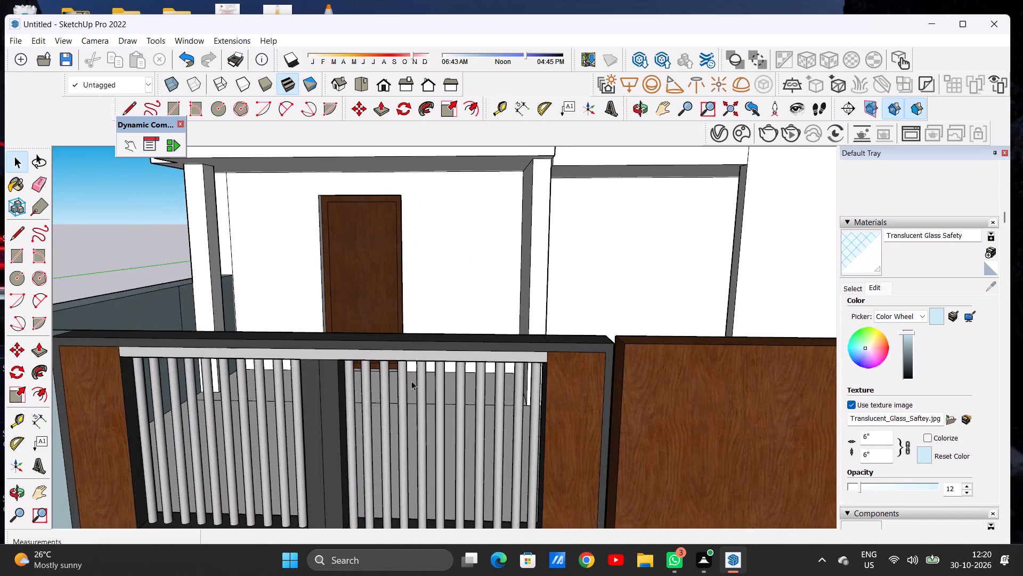
scroll(402, 383, down, 9)
middle_drag(392, 377, 384, 463)
middle_drag(424, 341, 313, 341)
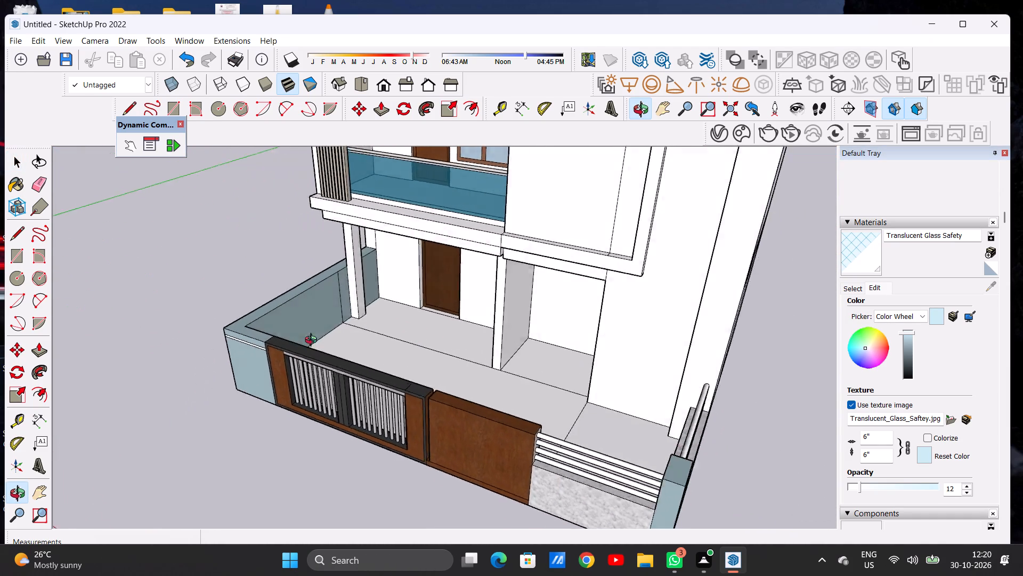
middle_drag(313, 341, 196, 362)
scroll(425, 318, up, 2)
scroll(431, 312, down, 1)
scroll(431, 312, up, 4)
scroll(433, 315, down, 8)
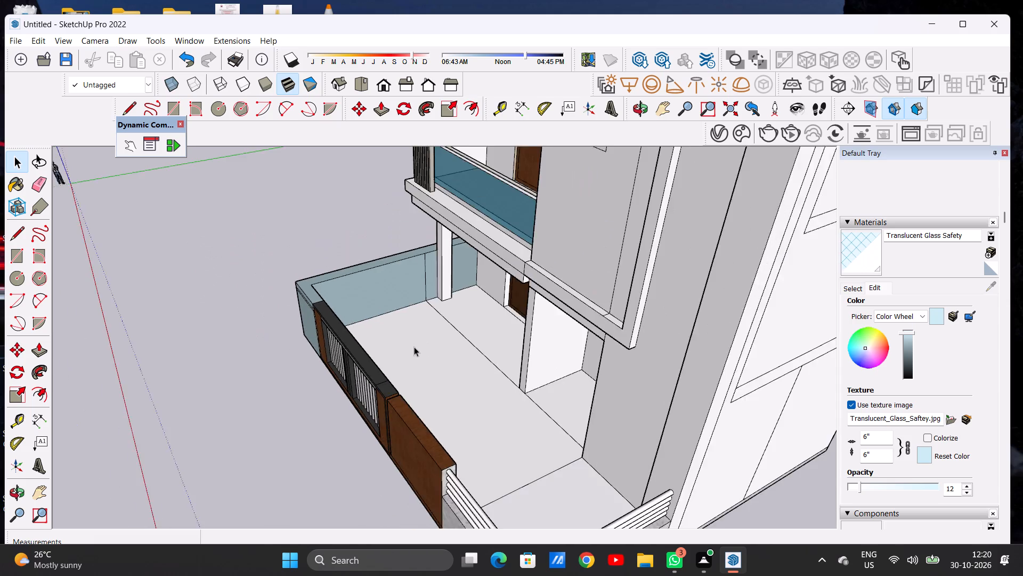
scroll(414, 347, down, 4)
middle_drag(384, 372, 655, 291)
scroll(399, 371, down, 4)
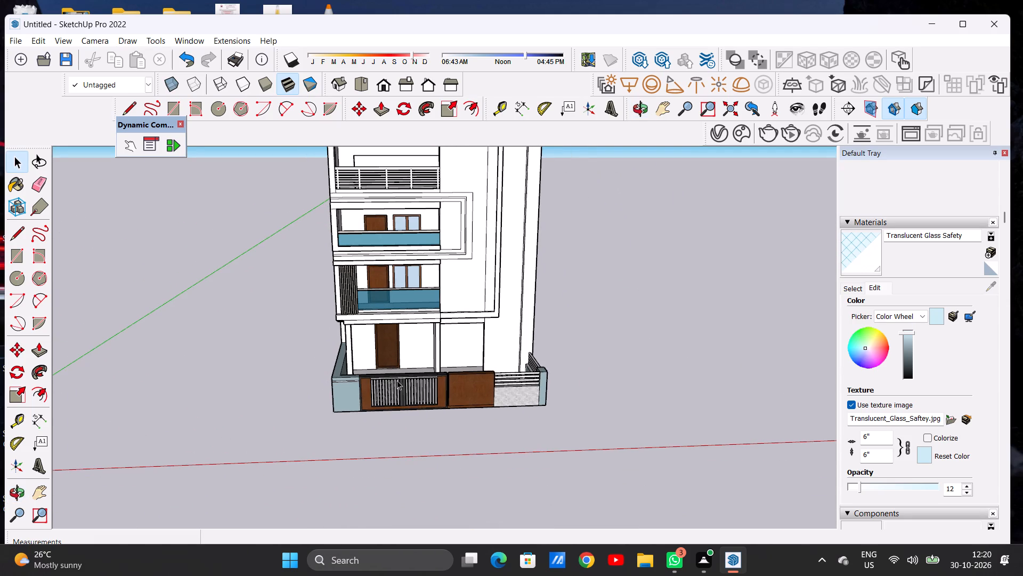
Examine the first-floor balcony's window, door and glass railing from the front and at an angle.
scroll(395, 372, down, 5)
scroll(409, 316, up, 6)
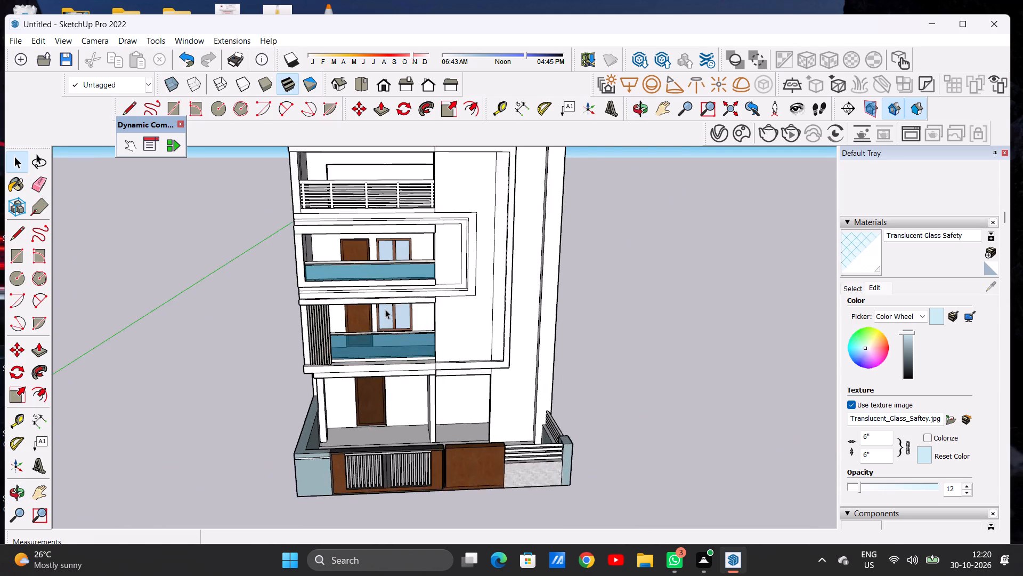
scroll(385, 309, up, 3)
scroll(385, 309, down, 1)
scroll(385, 309, up, 1)
scroll(385, 309, down, 1)
scroll(385, 309, up, 10)
middle_drag(391, 329, 375, 309)
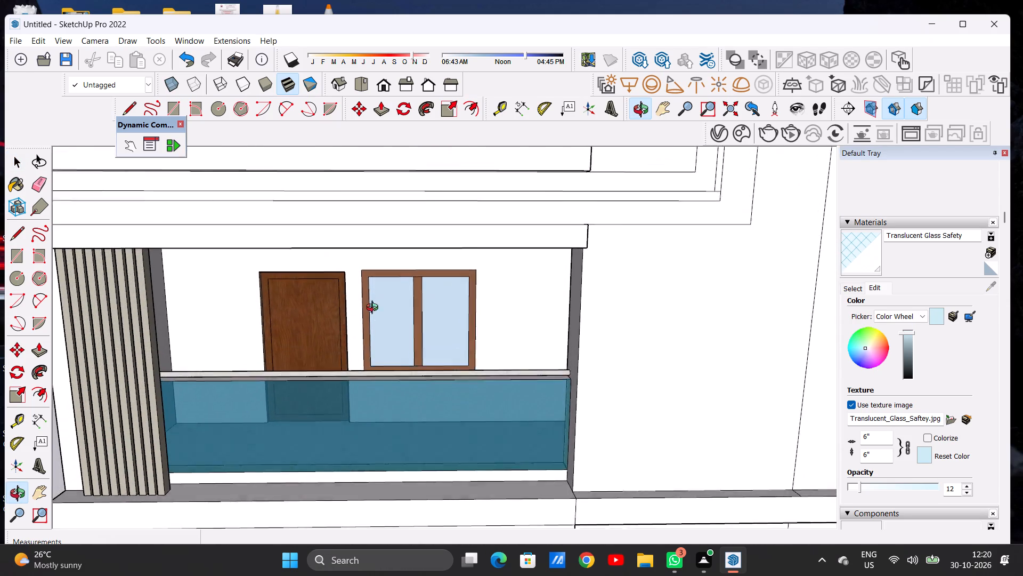
middle_drag(375, 309, 327, 331)
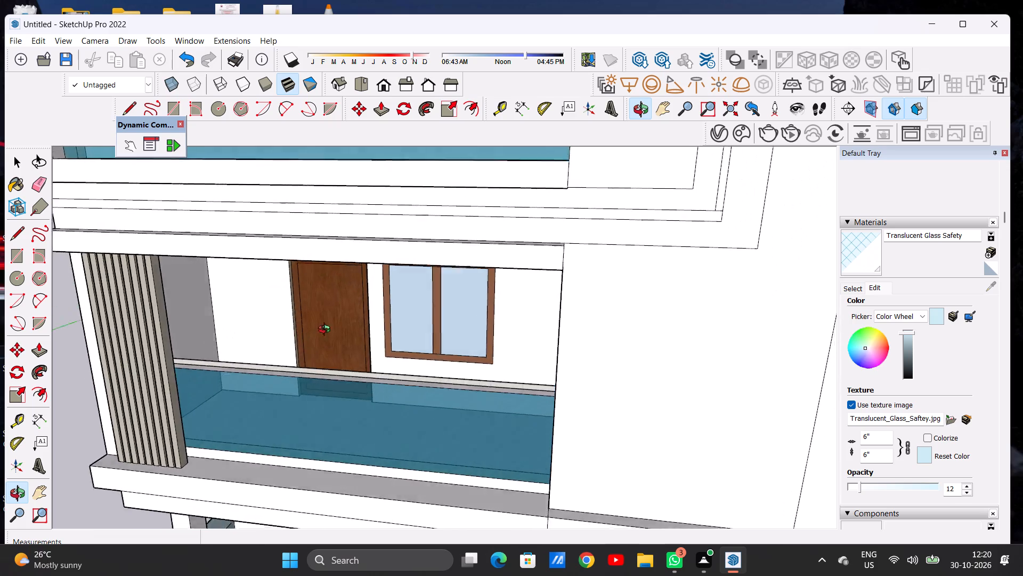
middle_drag(327, 331, 361, 330)
scroll(376, 331, down, 6)
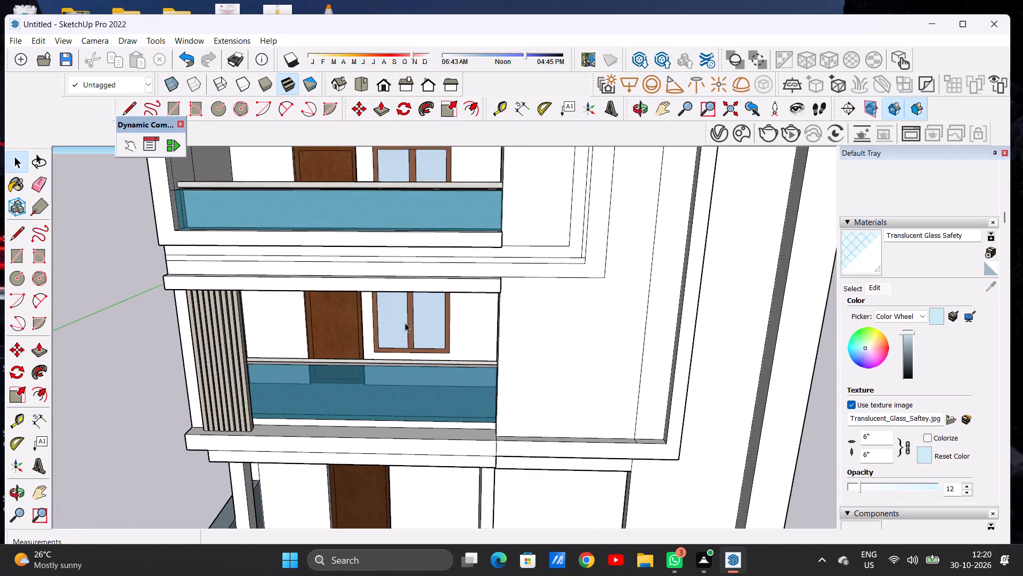
scroll(405, 323, down, 15)
Examine the unpainted horizontal-bar railing and wall opening of the balcony above the second floor.
scroll(380, 293, up, 4)
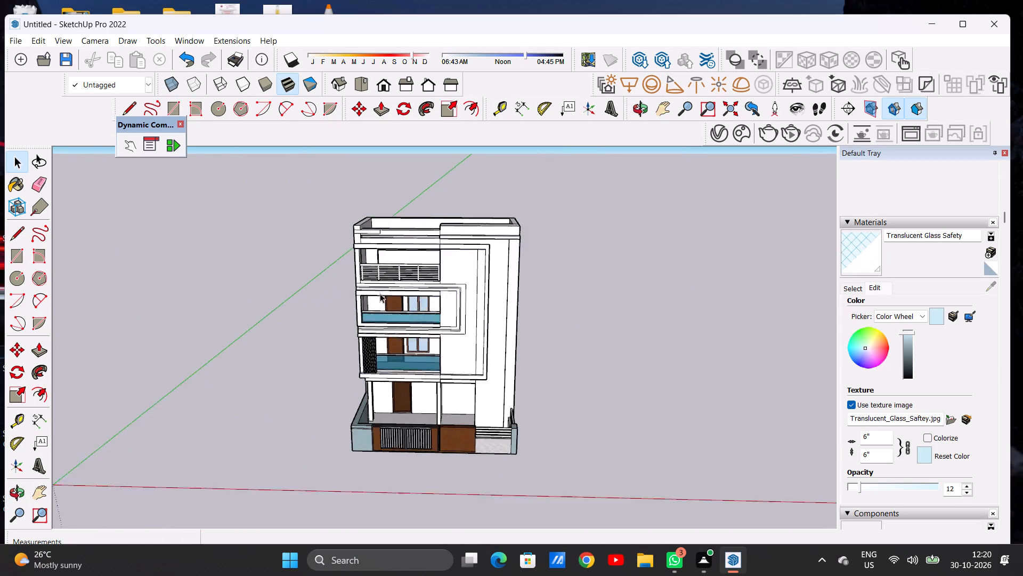
scroll(380, 293, up, 5)
scroll(380, 231, up, 13)
middle_drag(450, 248, 330, 218)
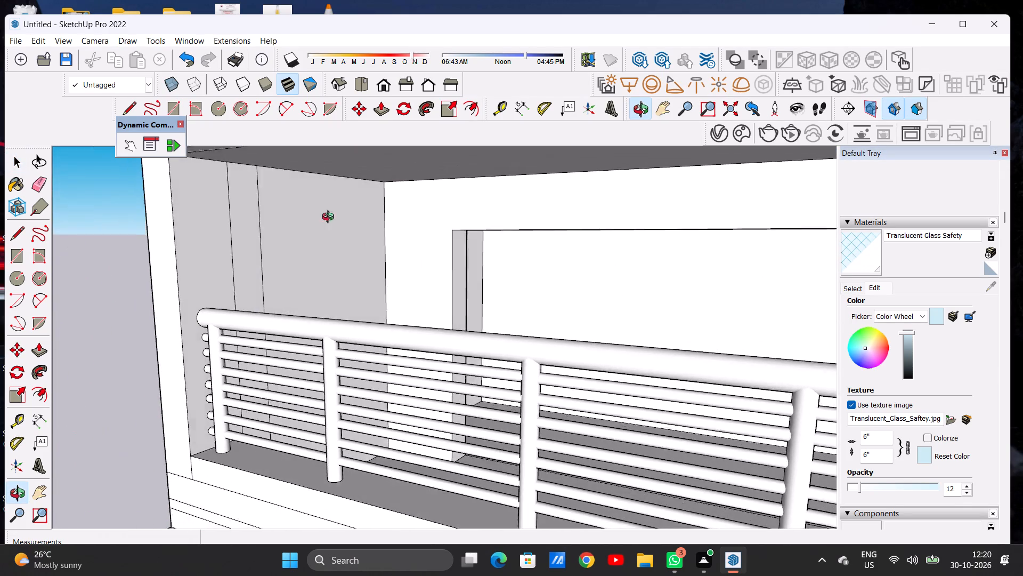
middle_drag(330, 218, 441, 278)
scroll(445, 283, up, 1)
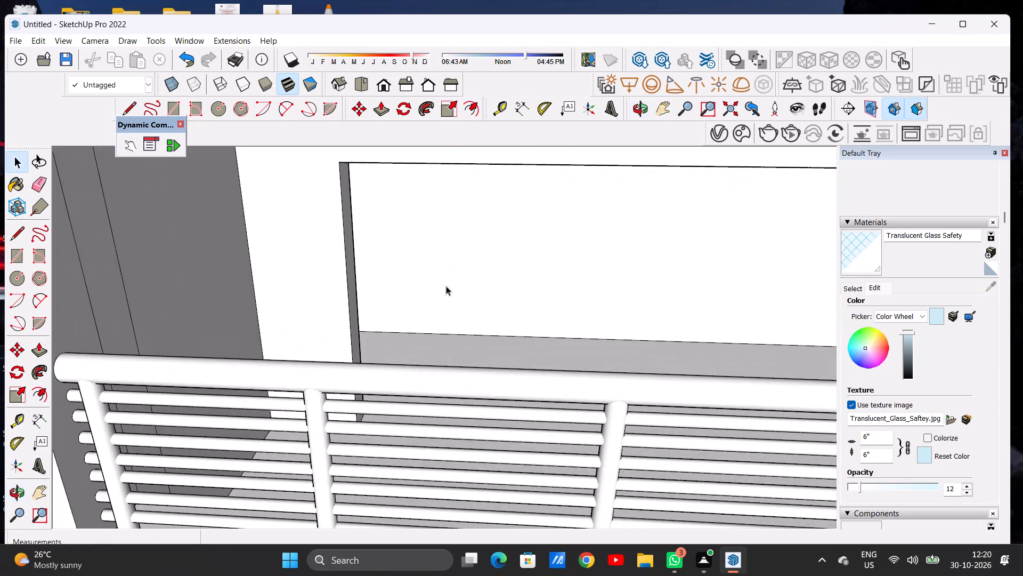
scroll(439, 318, down, 7)
scroll(433, 315, up, 1)
scroll(420, 307, down, 17)
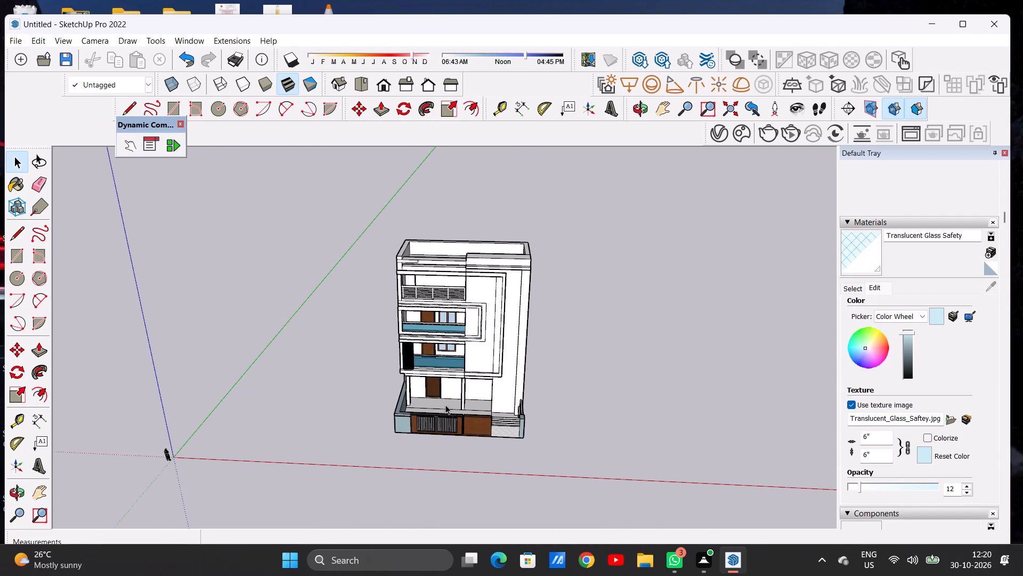
Examine the front gate, boundary wall and ground-floor frontage up close and from farther back.
scroll(442, 412, up, 10)
scroll(469, 490, up, 9)
scroll(441, 436, down, 1)
scroll(441, 436, up, 6)
scroll(389, 354, down, 18)
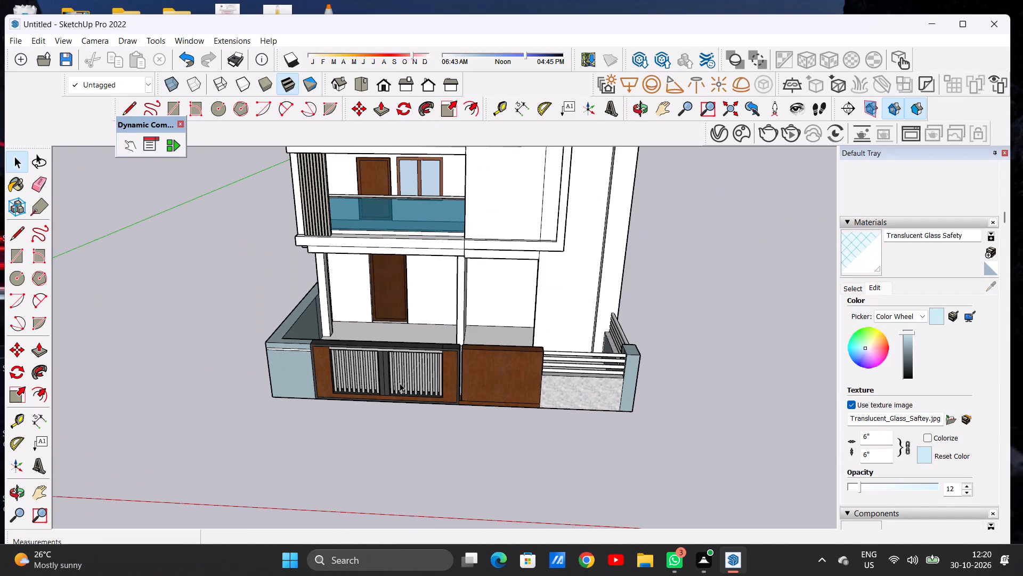
scroll(400, 378, down, 3)
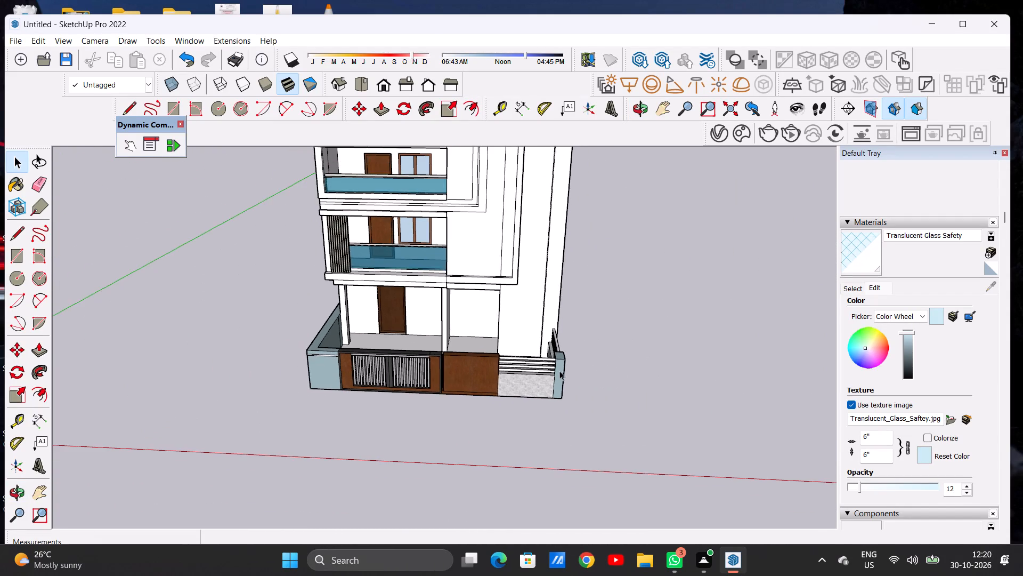
Paint the four horizontal railing bars on the front boundary wall beside the gate with Color M07 from the Colors collection.
scroll(559, 373, up, 15)
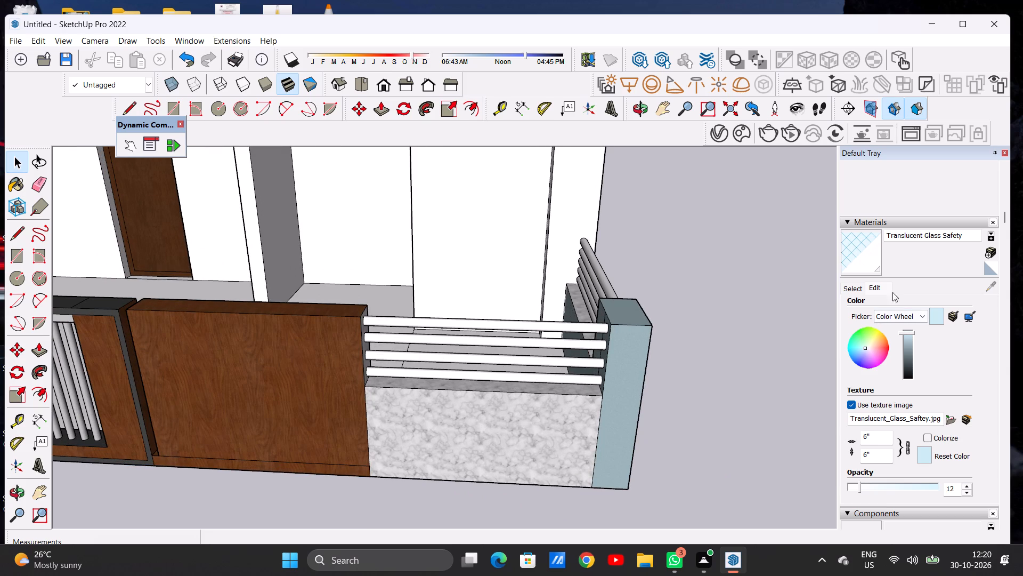
click(854, 287)
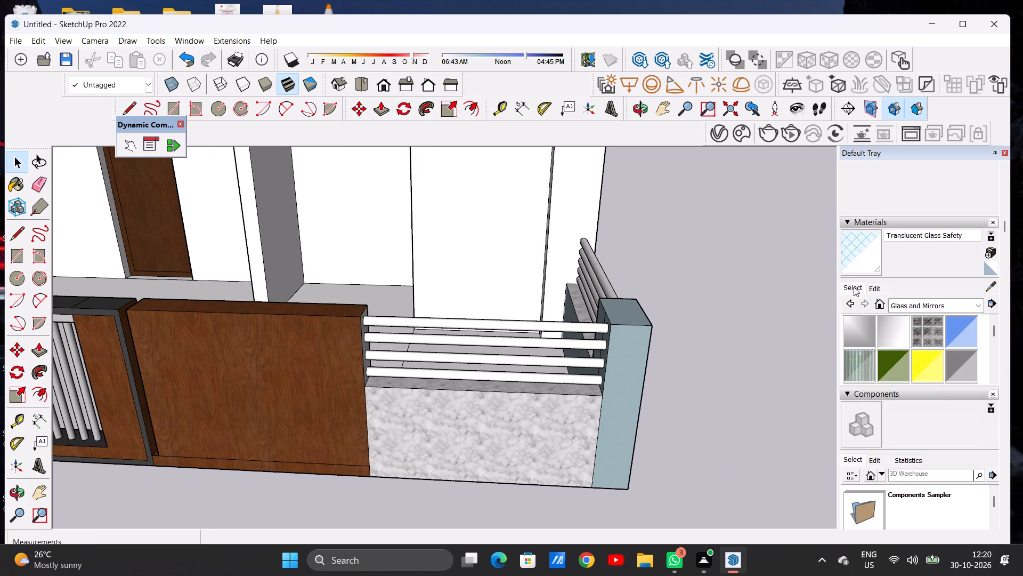
click(905, 305)
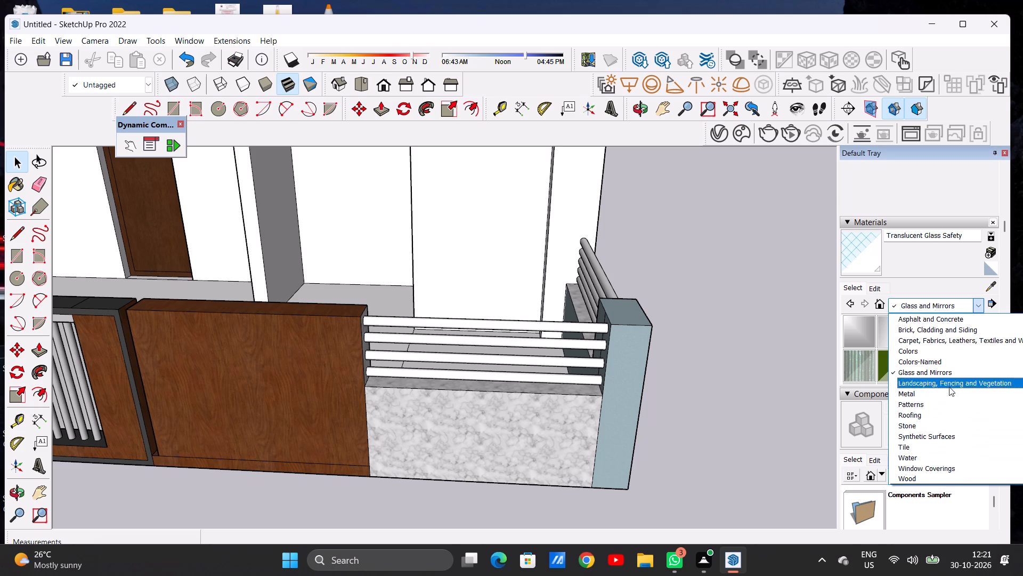
click(943, 353)
scroll(943, 351, down, 3)
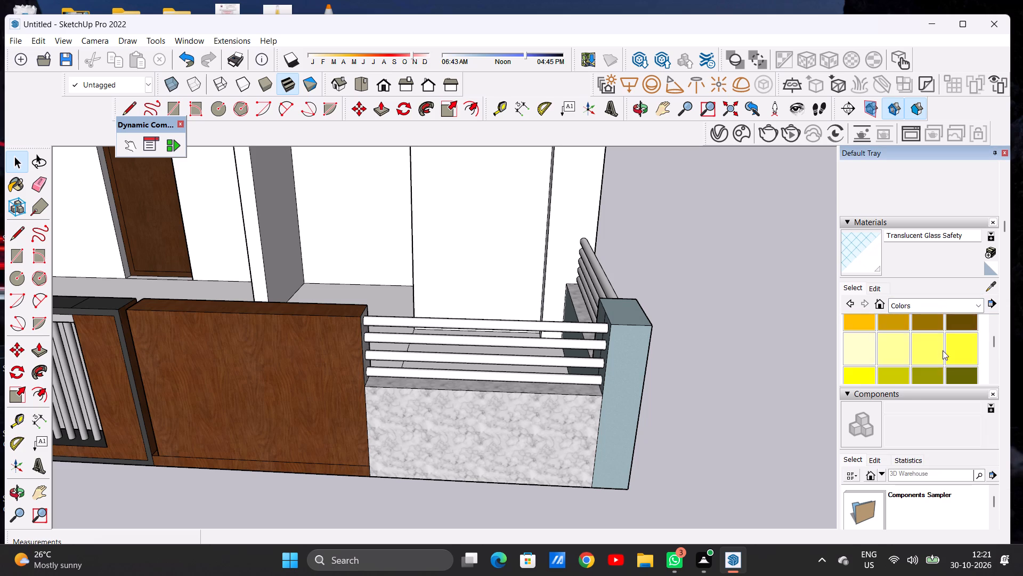
scroll(943, 350, down, 7)
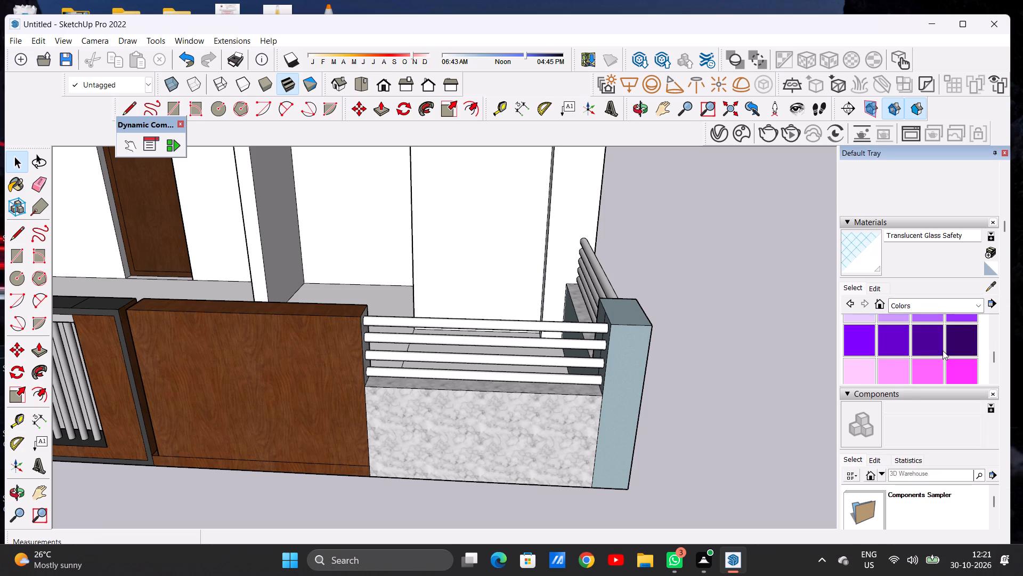
scroll(941, 349, down, 3)
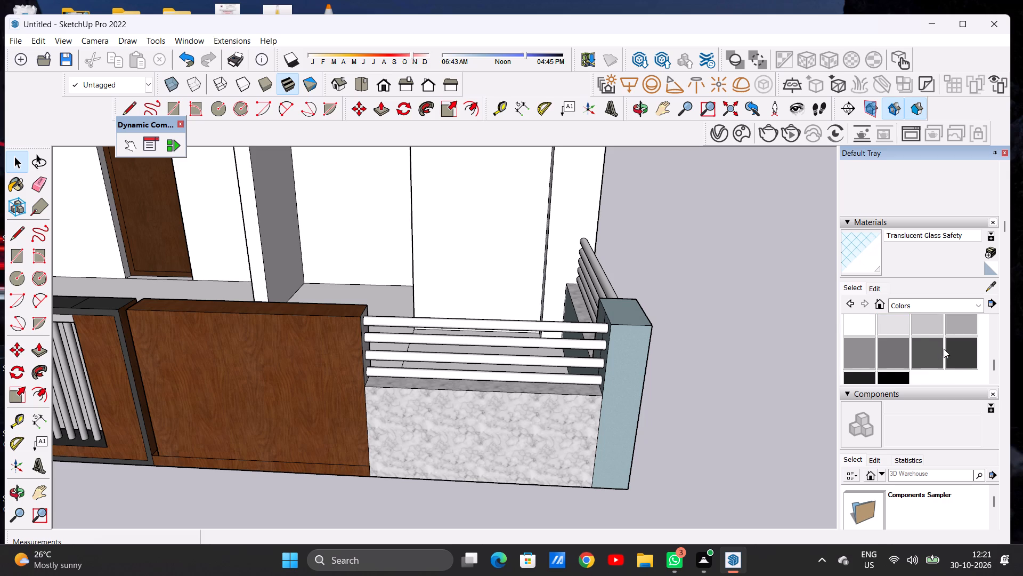
click(962, 349)
scroll(559, 359, up, 7)
scroll(584, 394, up, 4)
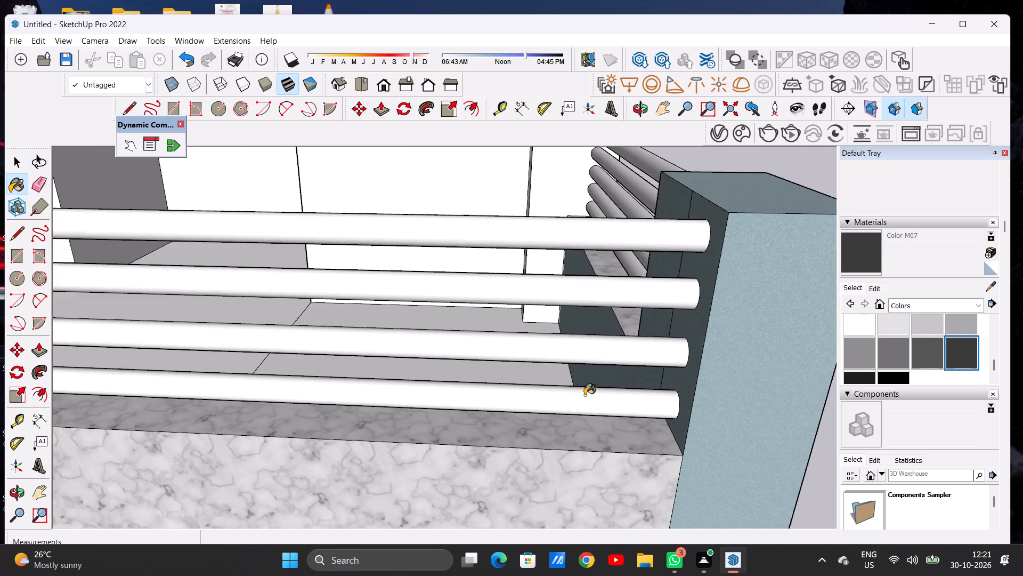
scroll(584, 395, up, 4)
click(584, 395)
click(591, 343)
click(599, 278)
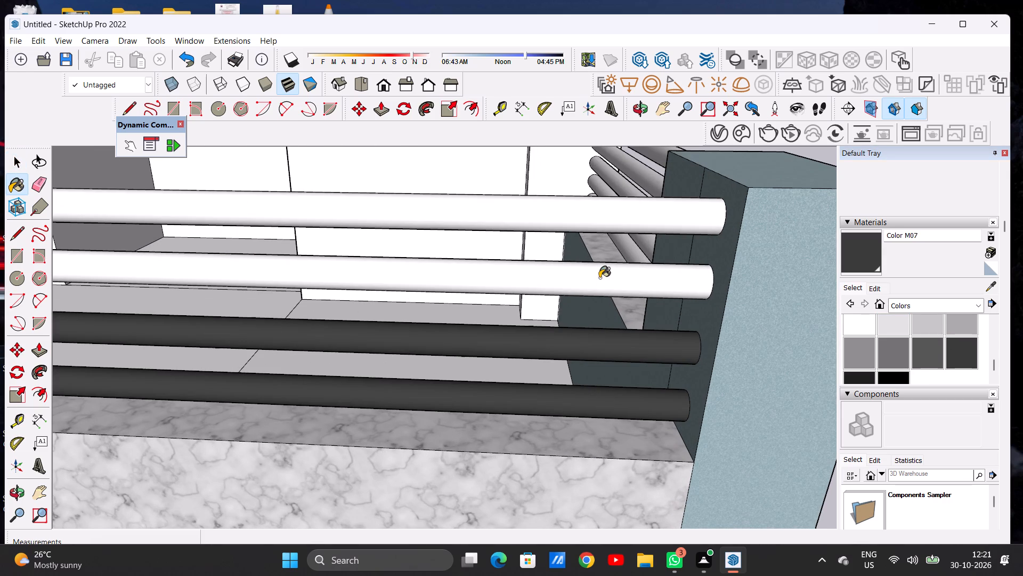
click(614, 213)
Paint the five horizontal railing bars on the side boundary wall with Color M07, and leave the Paint Bucket.
scroll(553, 324, down, 12)
scroll(547, 358, up, 1)
scroll(547, 358, down, 6)
middle_drag(659, 322, 636, 318)
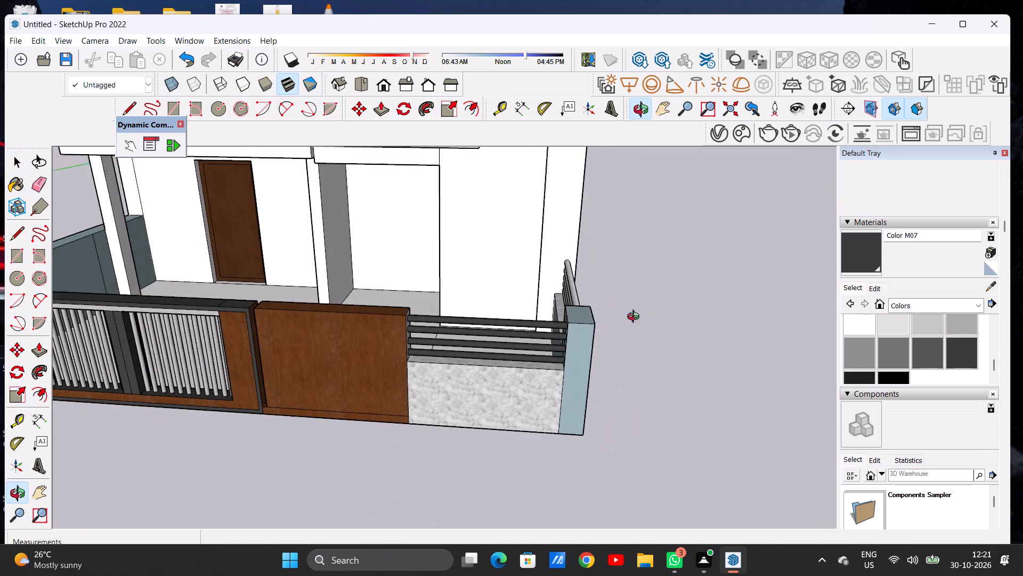
middle_drag(636, 318, 389, 306)
scroll(515, 389, up, 3)
scroll(519, 393, down, 1)
scroll(519, 394, up, 12)
click(486, 361)
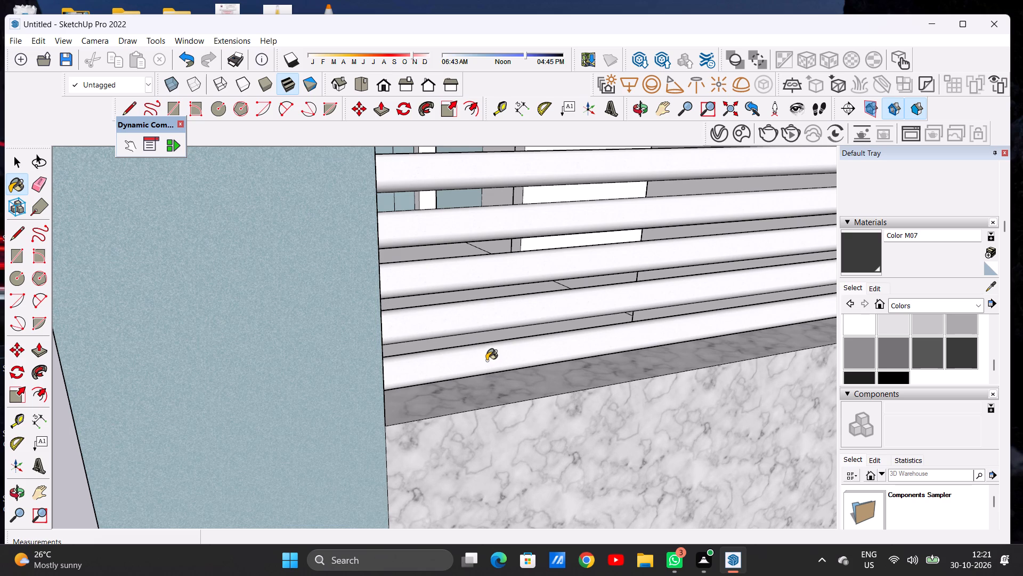
click(476, 313)
click(478, 273)
scroll(470, 334, down, 12)
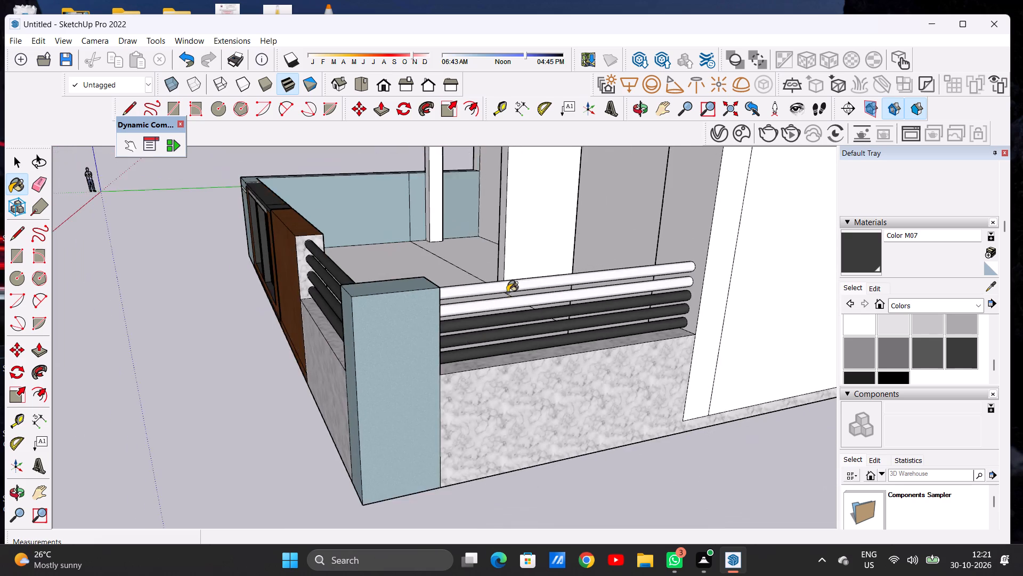
scroll(513, 278, up, 8)
scroll(506, 304, down, 7)
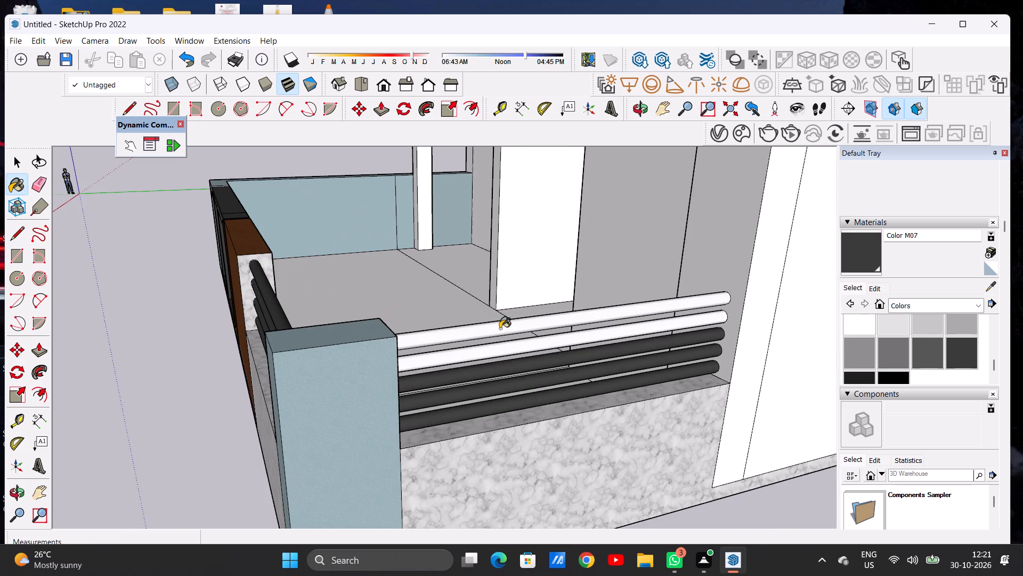
click(500, 329)
click(491, 348)
key(space)
scroll(470, 383, down, 4)
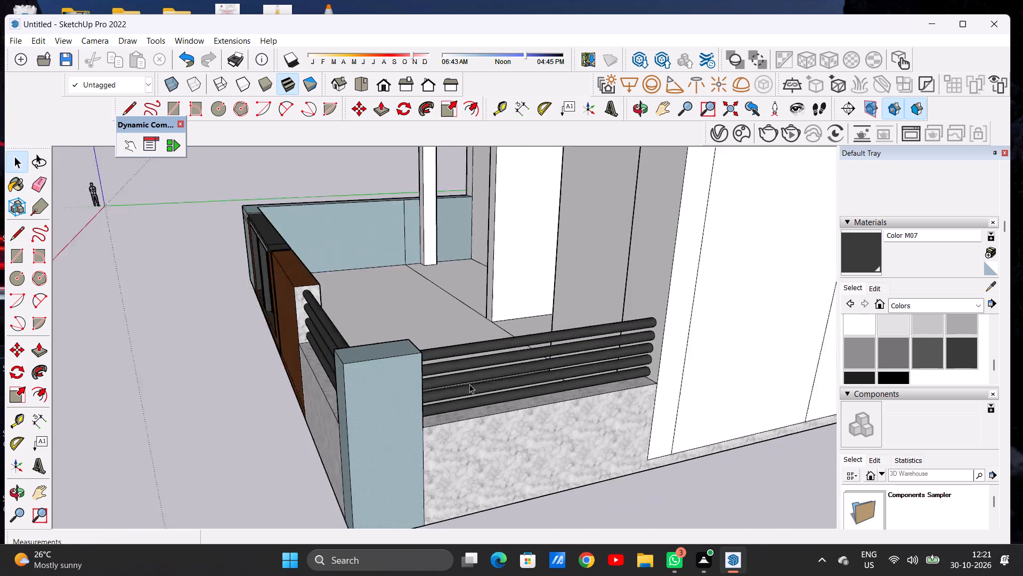
Examine the front and side boundary-wall railings, corner pillar and gate from several angles and distances.
scroll(469, 384, down, 11)
middle_drag(460, 355, 631, 325)
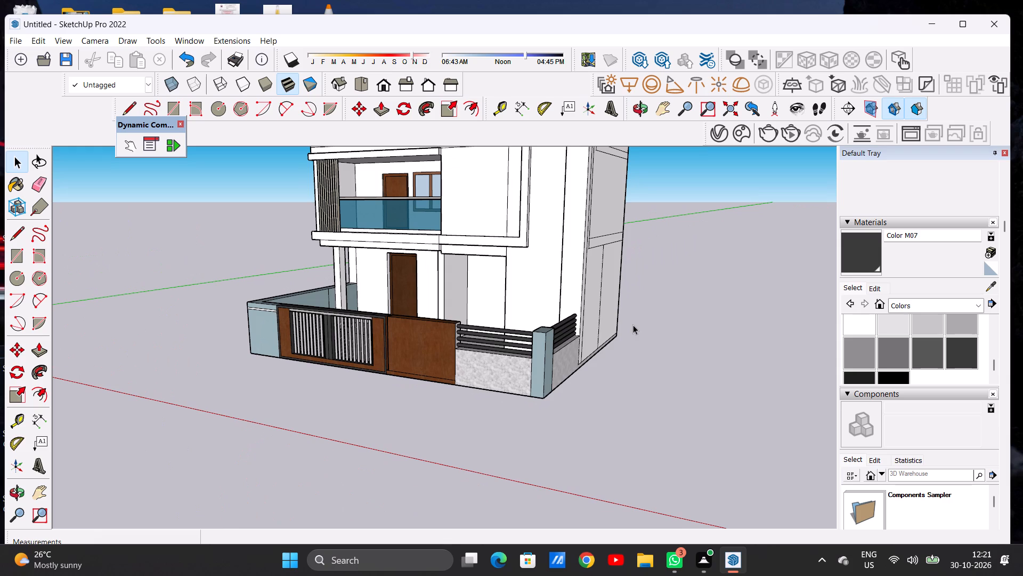
scroll(509, 327, down, 4)
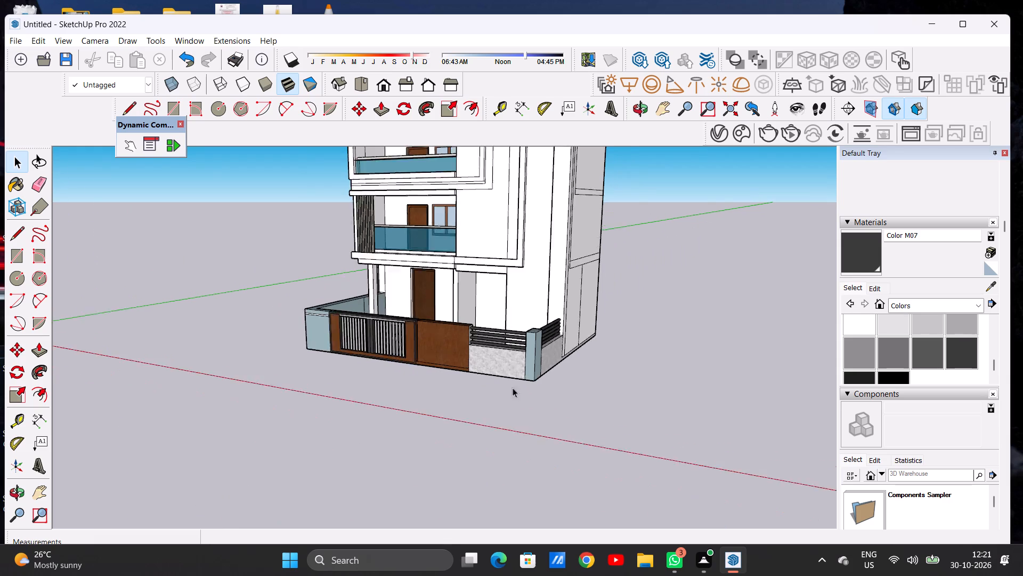
scroll(513, 388, down, 3)
scroll(514, 355, up, 10)
scroll(509, 341, down, 1)
scroll(509, 341, up, 11)
middle_drag(549, 327, 453, 351)
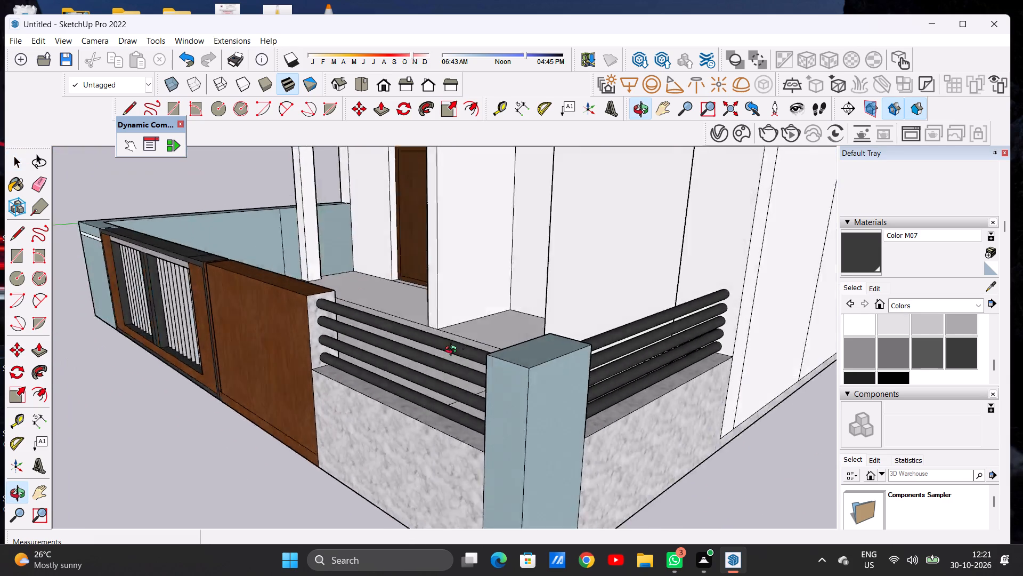
middle_drag(453, 351, 760, 349)
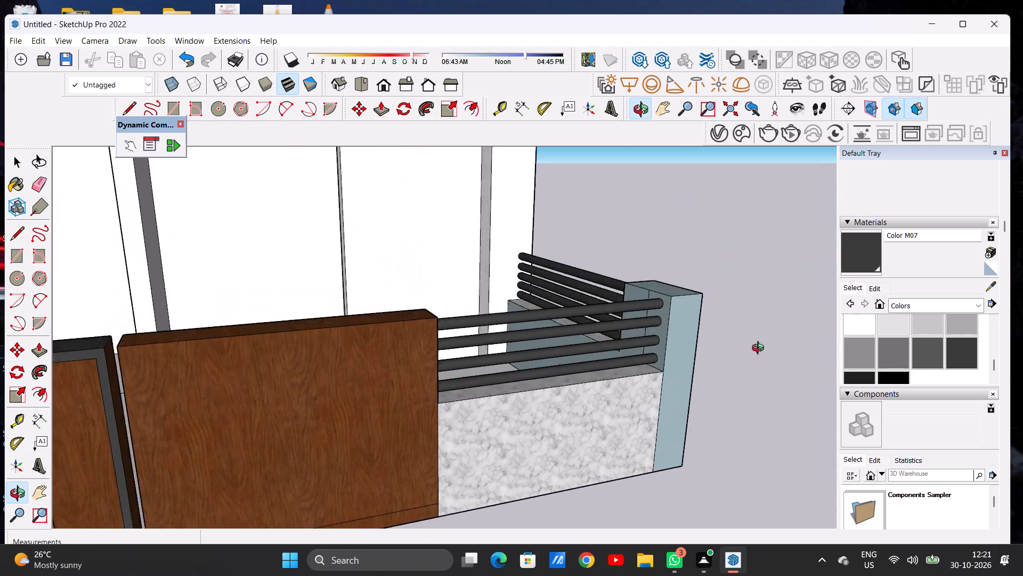
middle_drag(760, 349, 703, 444)
scroll(638, 321, up, 9)
scroll(645, 298, down, 1)
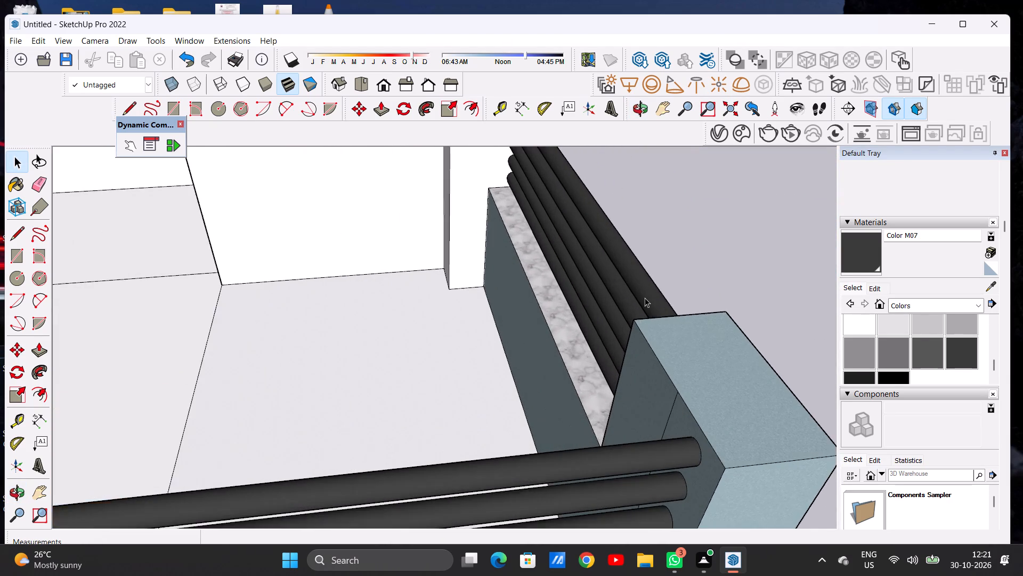
scroll(645, 298, up, 1)
scroll(631, 326, down, 20)
scroll(631, 326, down, 1)
middle_drag(574, 391, 564, 315)
scroll(578, 354, up, 3)
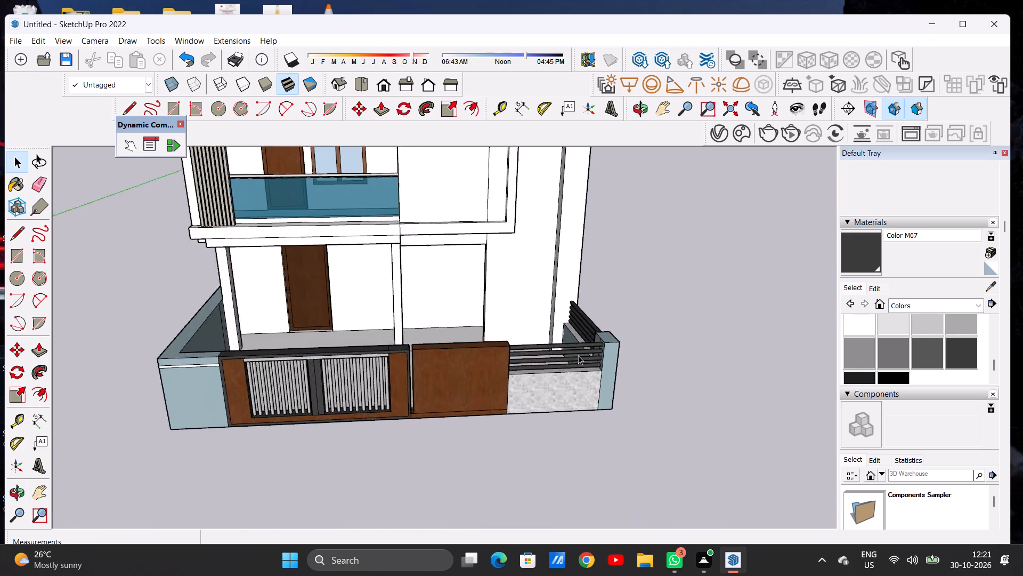
scroll(578, 355, up, 4)
scroll(571, 325, down, 10)
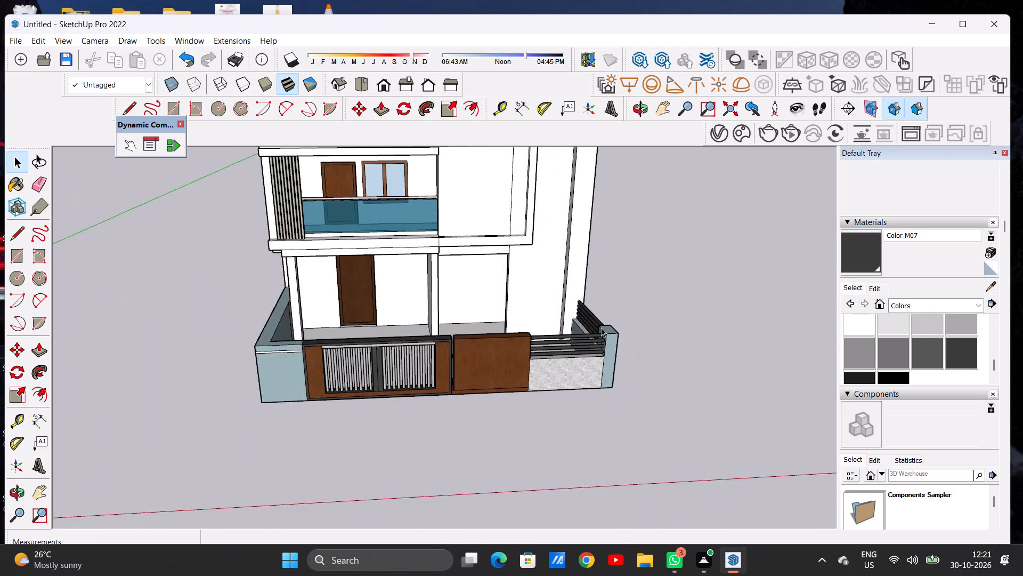
scroll(601, 327, down, 3)
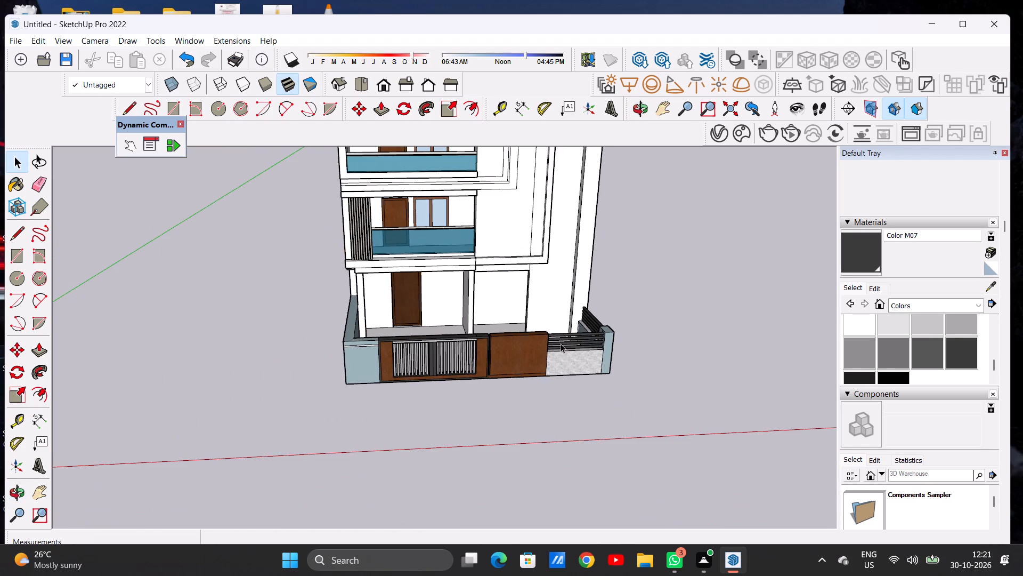
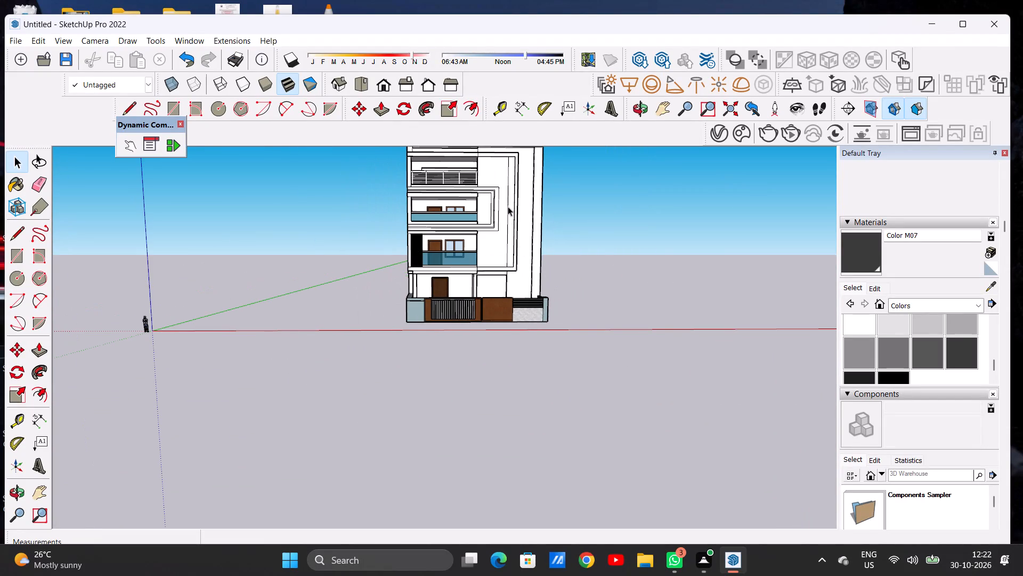
Examine the building's front facade from the parapet down to the gate and compound wall.
scroll(491, 330, down, 6)
scroll(478, 200, up, 9)
scroll(497, 240, up, 3)
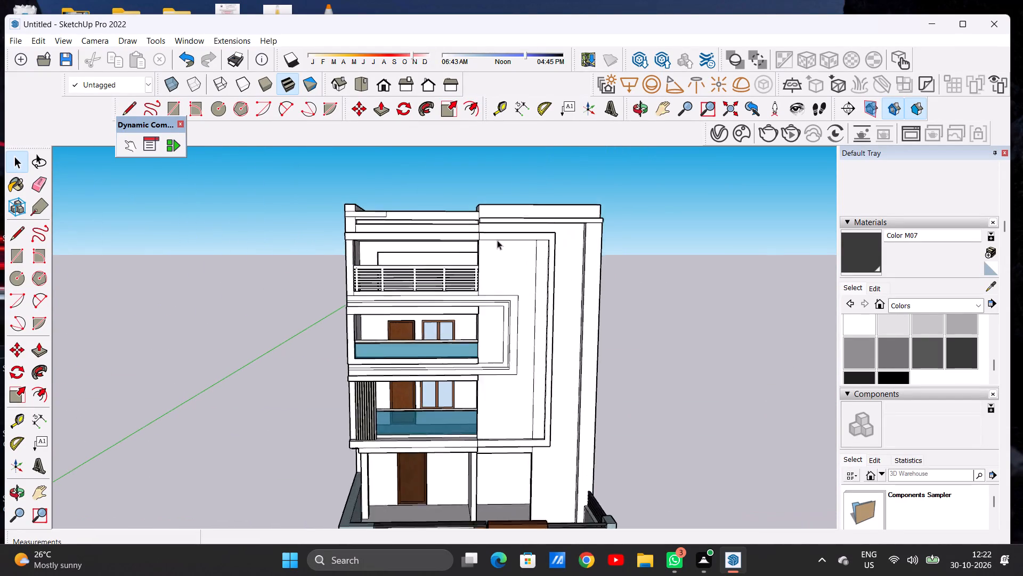
scroll(497, 240, up, 1)
scroll(497, 265, down, 4)
scroll(415, 278, down, 3)
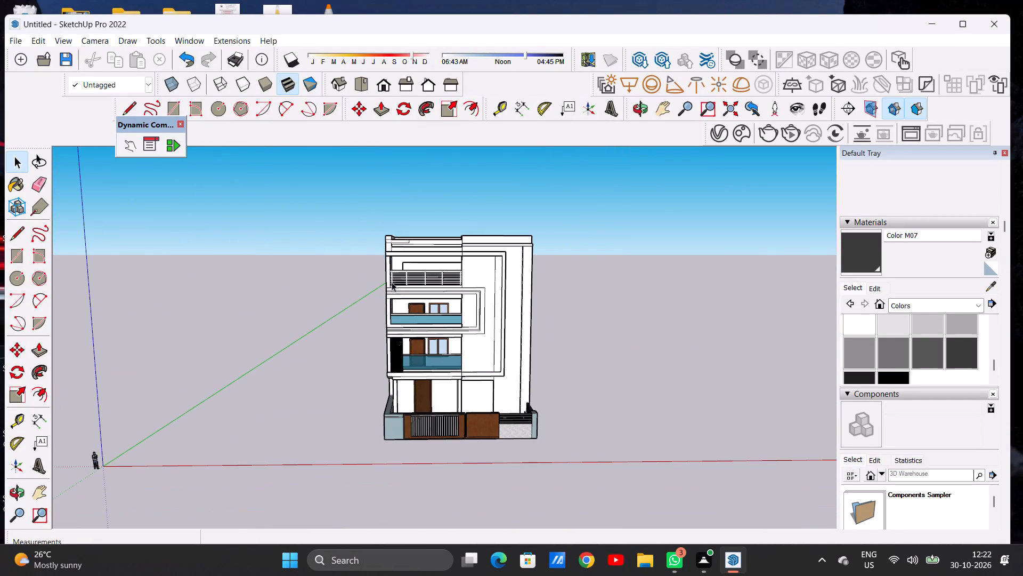
middle_drag(472, 365, 444, 468)
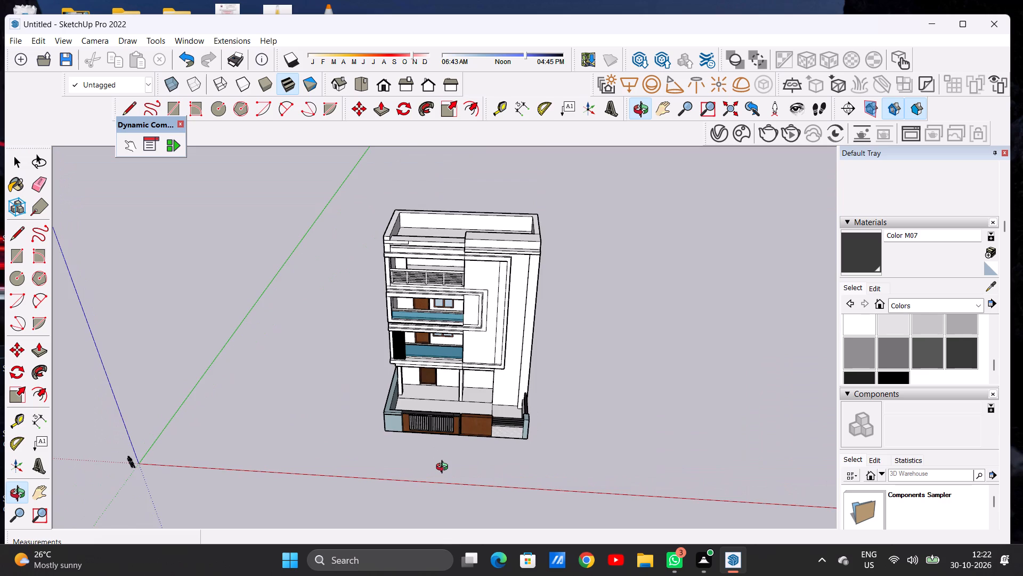
middle_drag(444, 468, 448, 450)
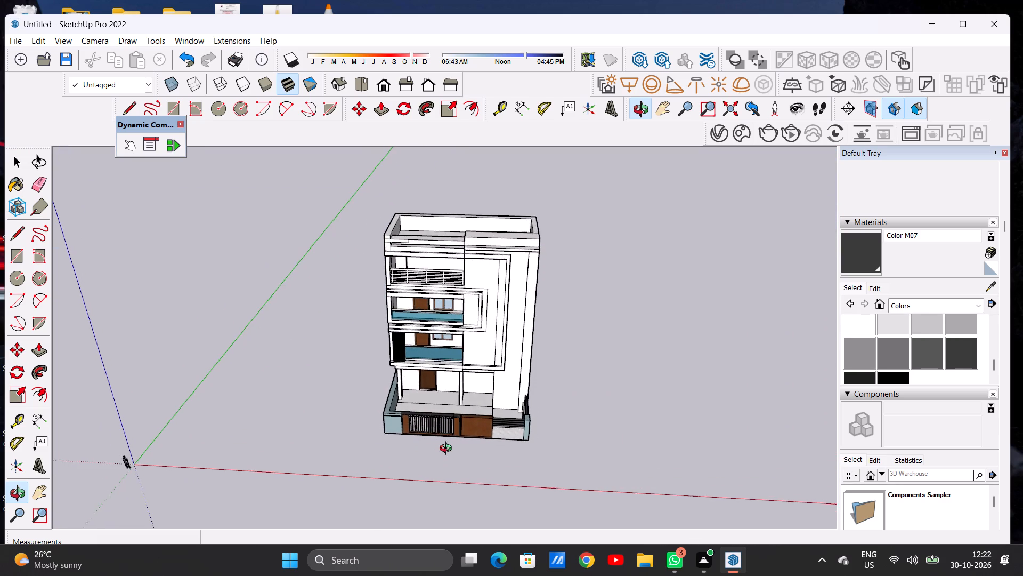
middle_drag(448, 450, 450, 399)
scroll(495, 439, up, 16)
scroll(513, 425, down, 3)
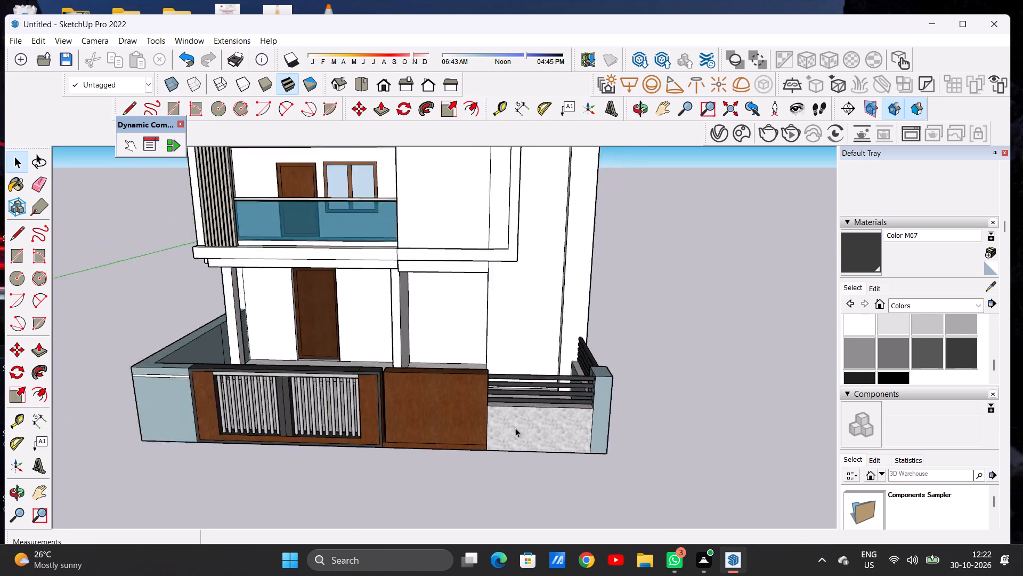
scroll(515, 428, down, 12)
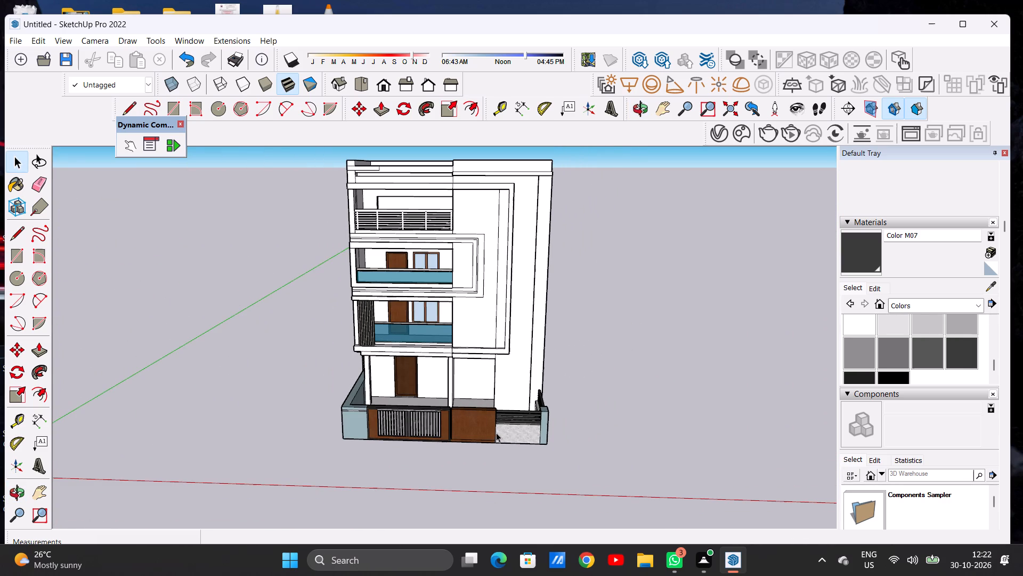
scroll(498, 429, down, 4)
scroll(448, 356, up, 6)
scroll(453, 357, down, 1)
Erase the stray line segment crossing the lower outer corner of the thin band around the second-floor balcony.
scroll(478, 328, up, 4)
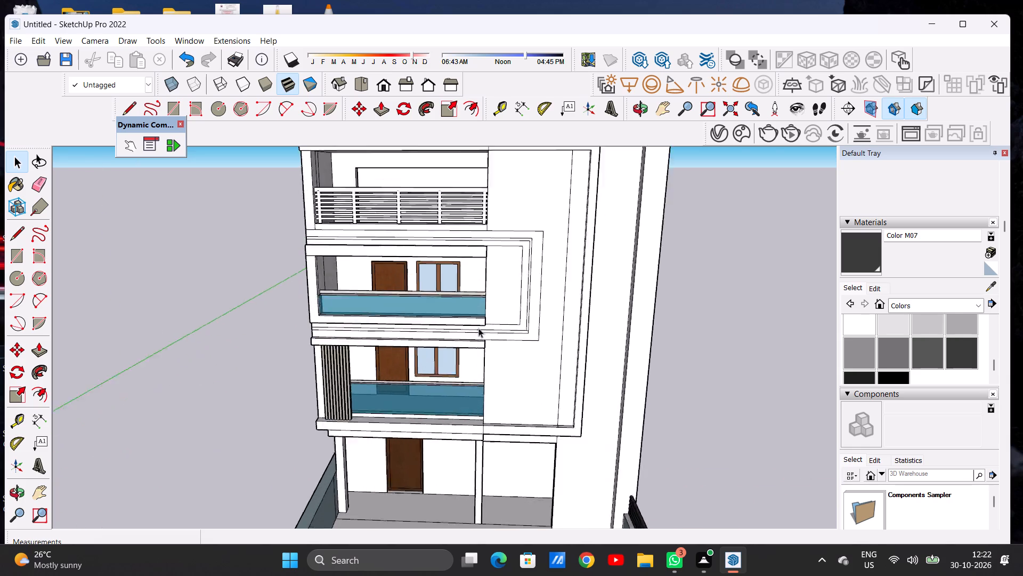
scroll(478, 328, up, 11)
scroll(561, 334, down, 2)
scroll(568, 336, up, 11)
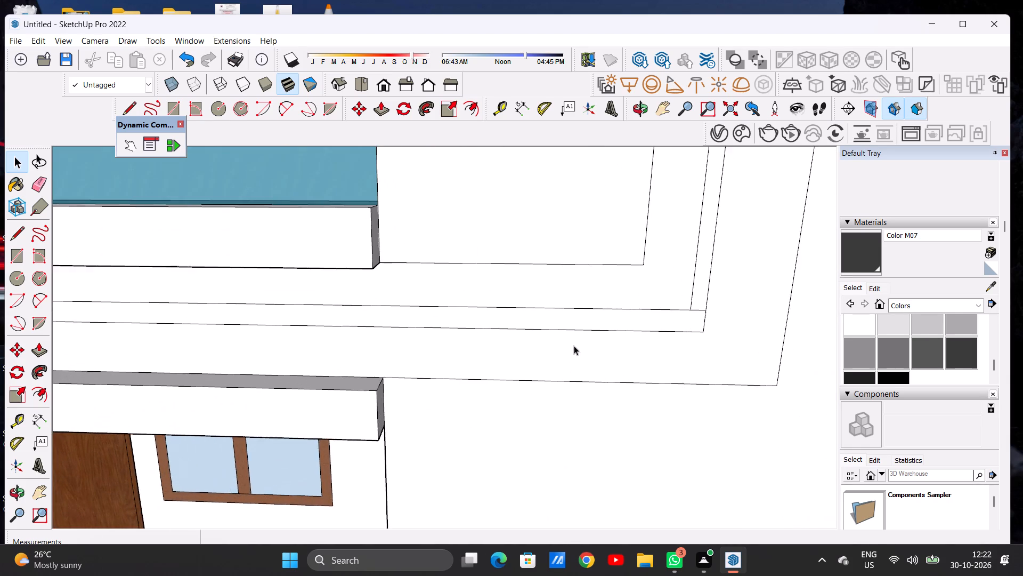
scroll(679, 320, up, 6)
key(space)
text(E)
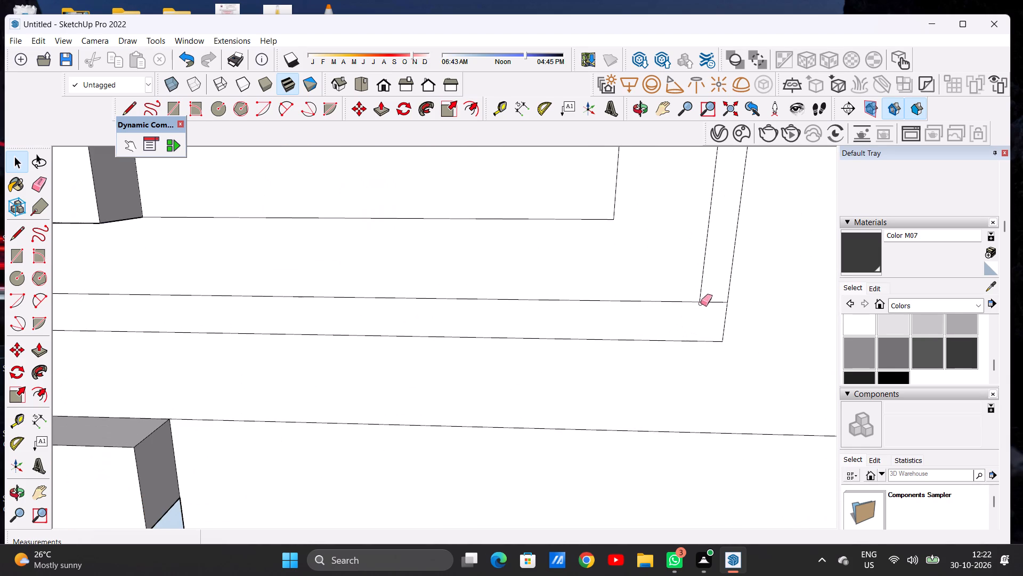
drag(708, 296, 707, 310)
key(space)
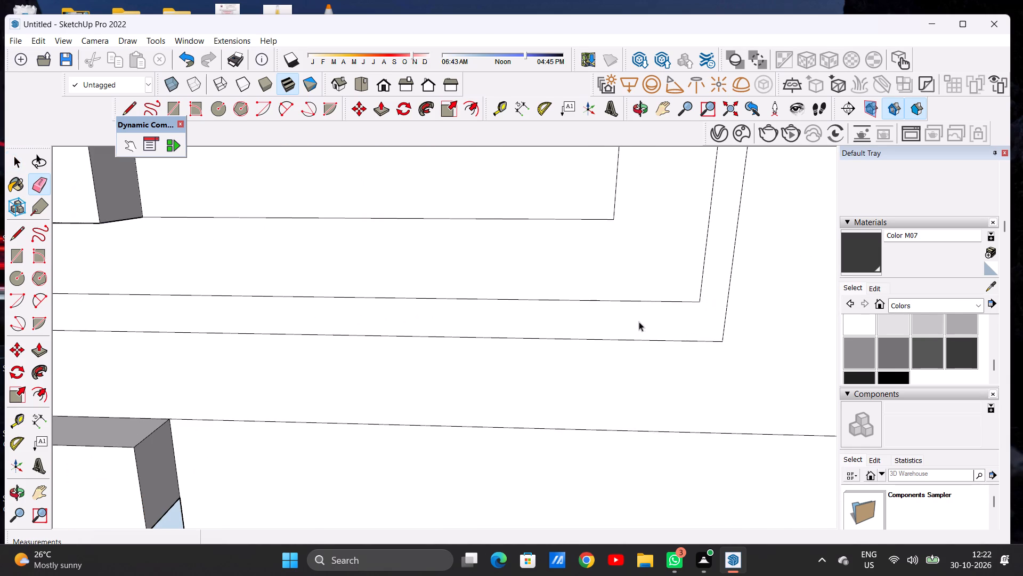
Paint the thin band around the second-floor balcony with Formica Beige from the Synthetic Surfaces materials.
scroll(645, 333, down, 5)
scroll(638, 341, up, 1)
scroll(638, 341, down, 18)
scroll(564, 341, down, 4)
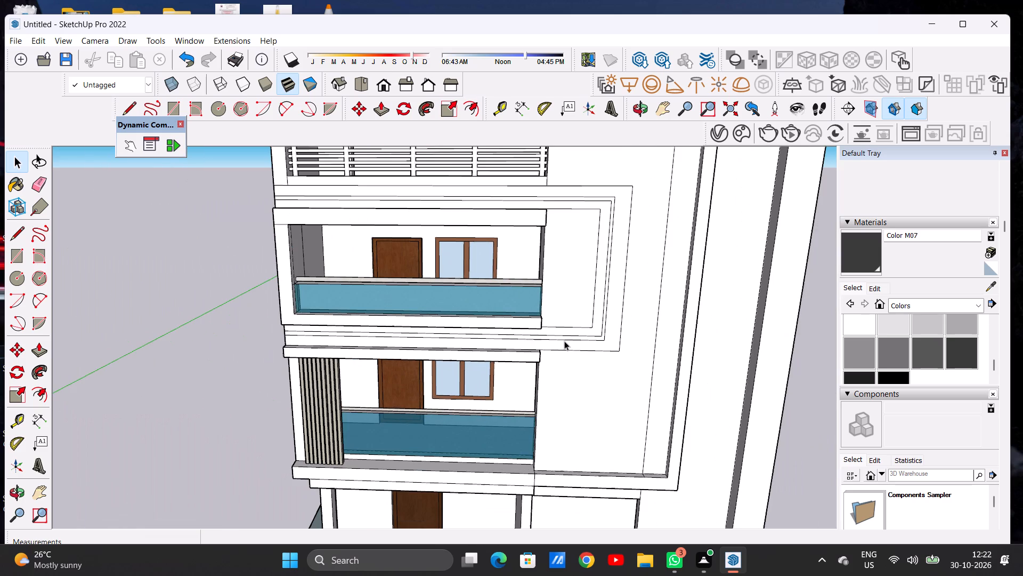
scroll(601, 233, up, 4)
scroll(610, 208, down, 1)
scroll(610, 208, up, 10)
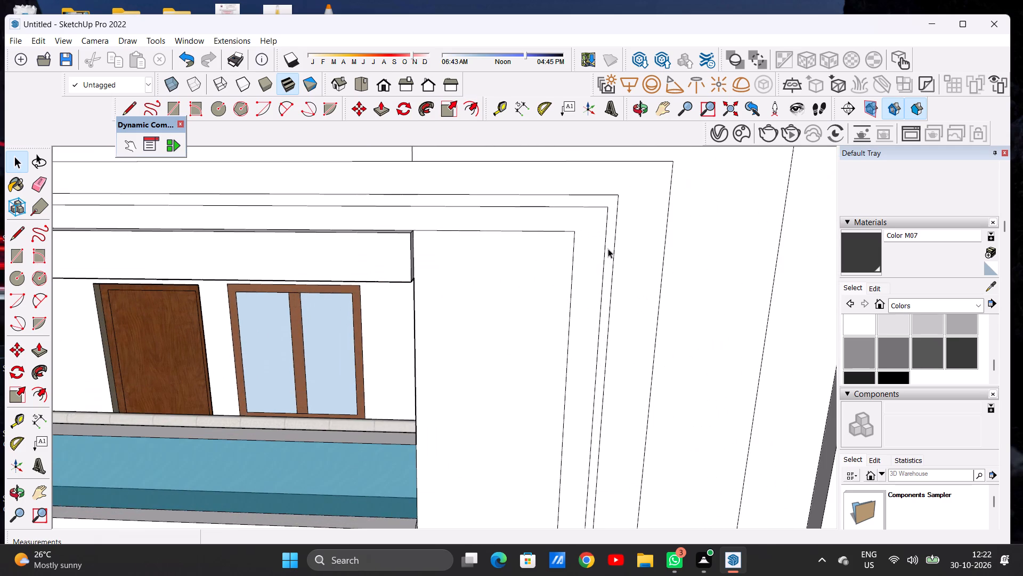
scroll(608, 249, down, 8)
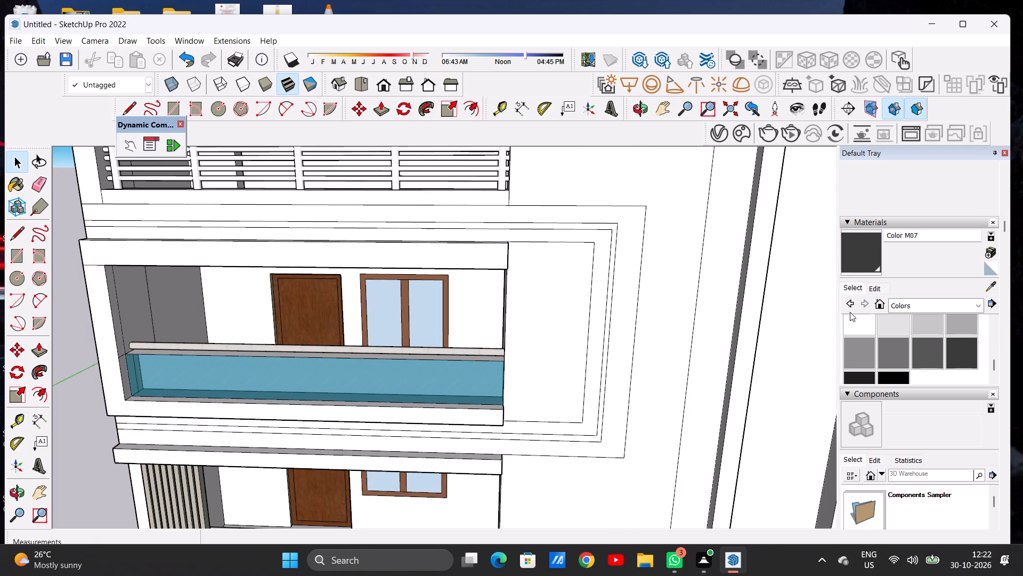
click(897, 306)
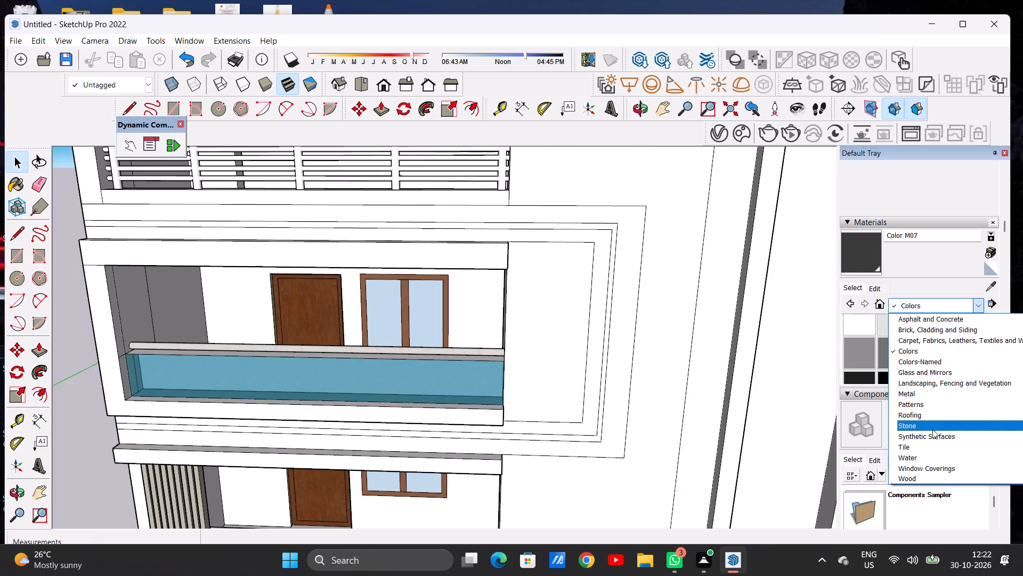
click(931, 435)
click(854, 330)
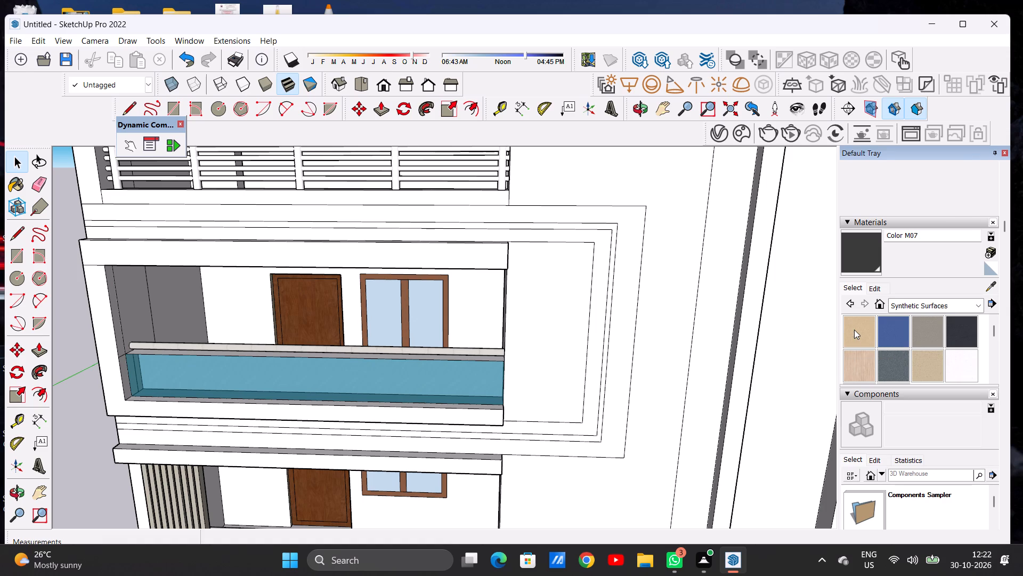
scroll(599, 457, up, 1)
scroll(593, 458, down, 1)
scroll(586, 462, up, 1)
scroll(584, 463, down, 1)
scroll(583, 464, up, 15)
scroll(607, 427, down, 1)
scroll(607, 427, up, 3)
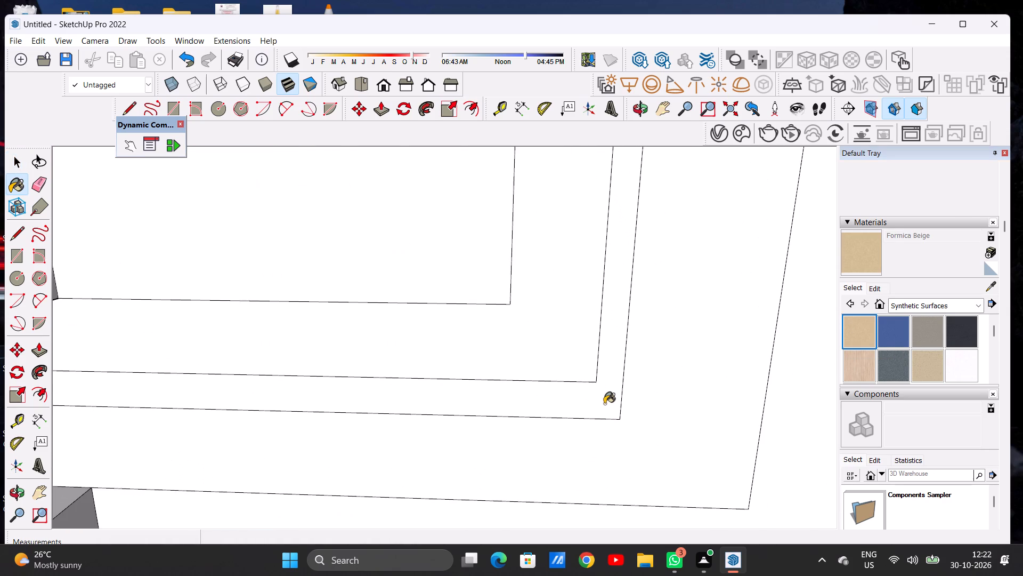
click(604, 404)
scroll(605, 410, down, 8)
scroll(605, 411, down, 14)
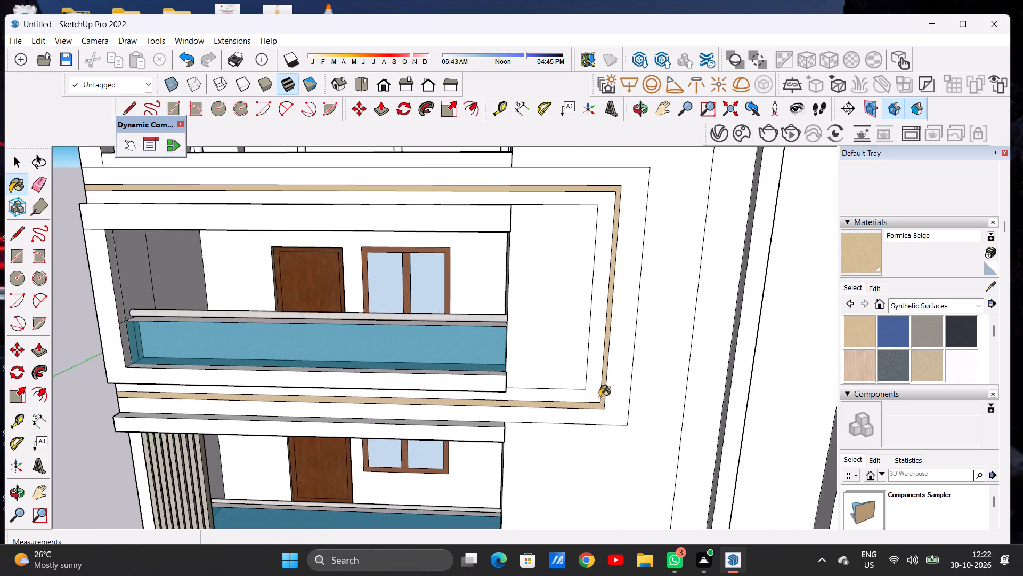
scroll(599, 397, down, 6)
key(space)
scroll(581, 382, down, 4)
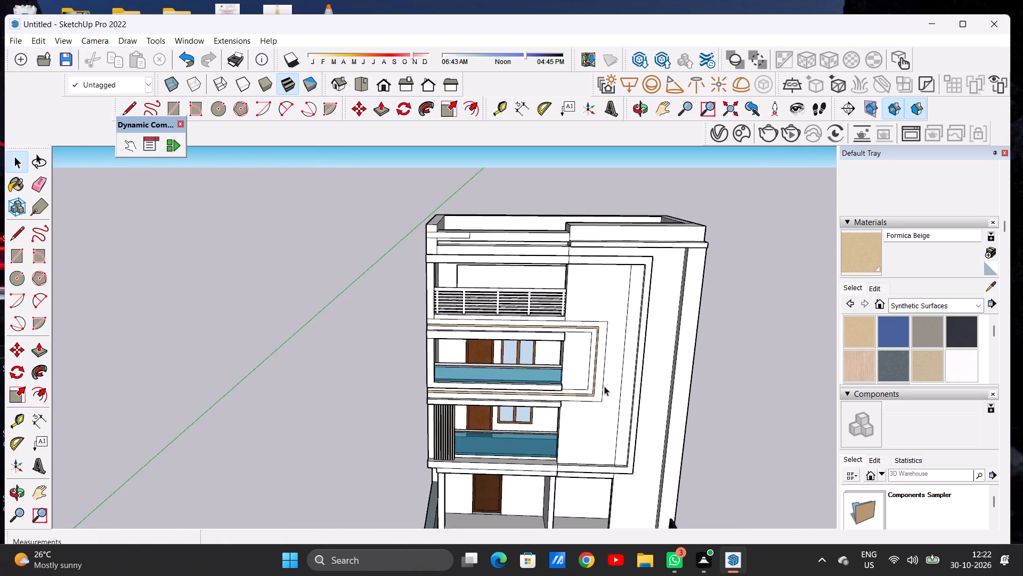
Paint the frame strips on both sides of the beige band with Wood Cherry Original from the Wood materials.
scroll(604, 386, up, 18)
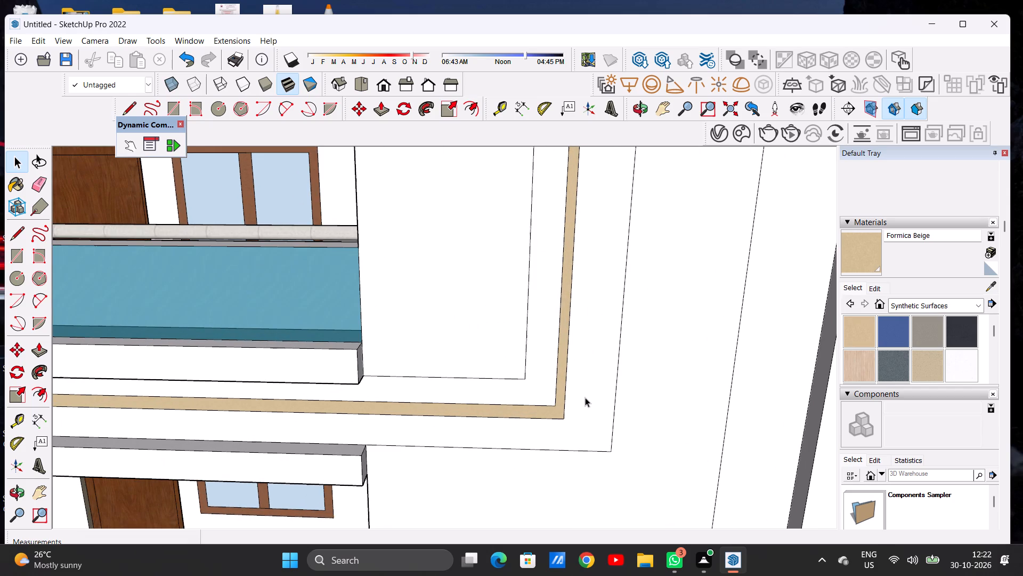
click(897, 308)
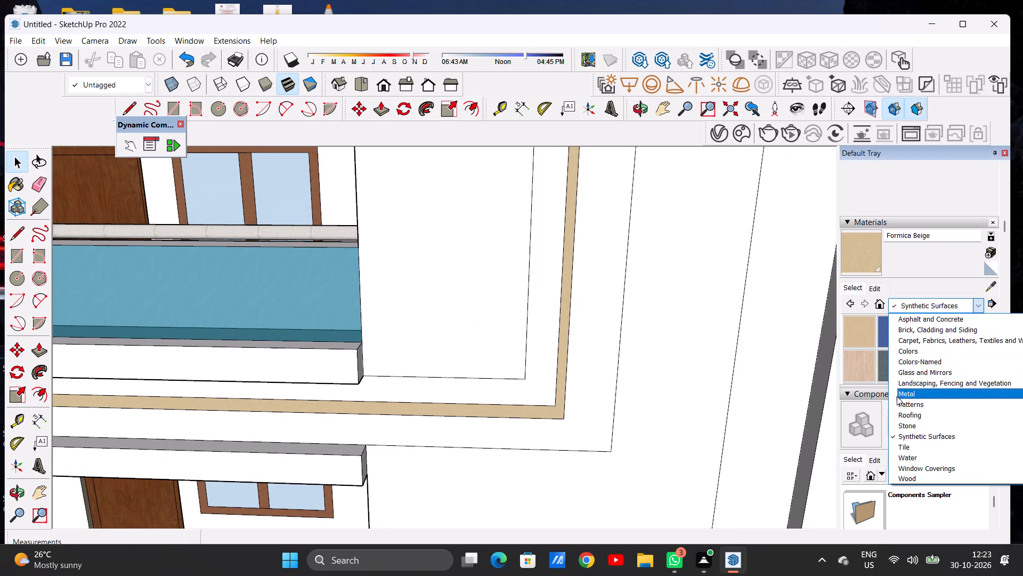
click(906, 476)
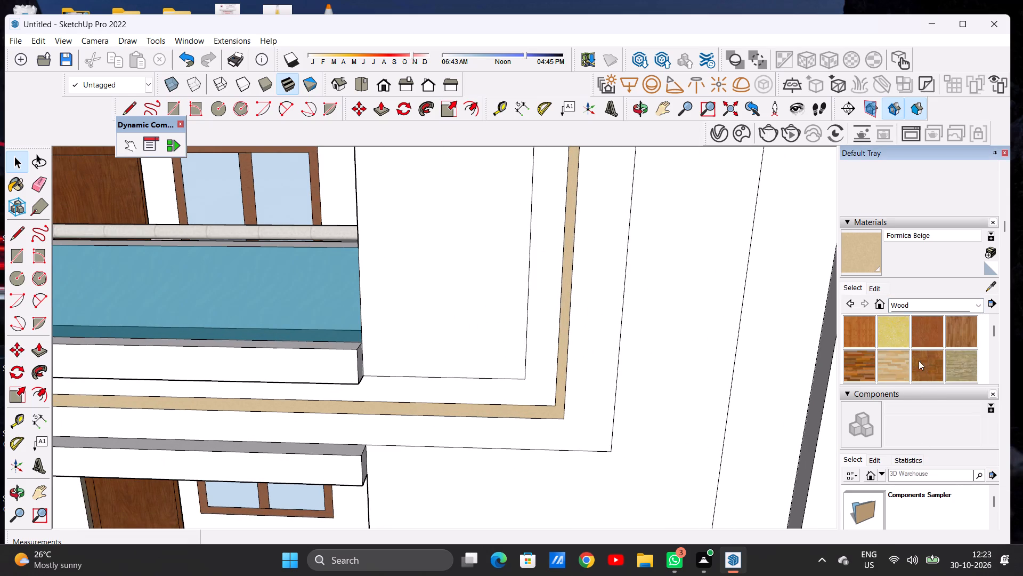
click(922, 330)
click(580, 408)
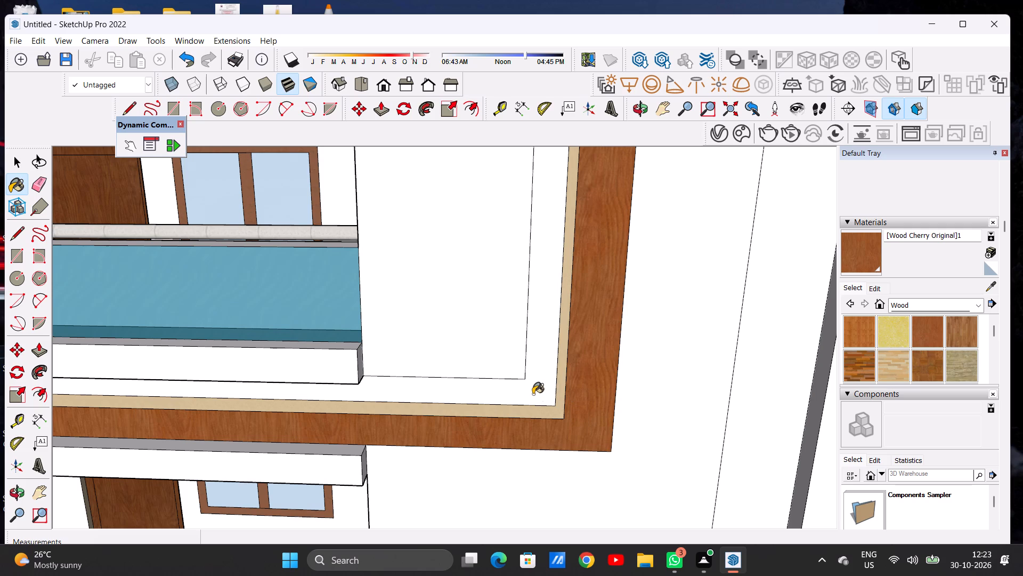
click(533, 394)
Inspect the painted balcony frame up close, from the side, and against the whole front facade.
scroll(537, 396, down, 20)
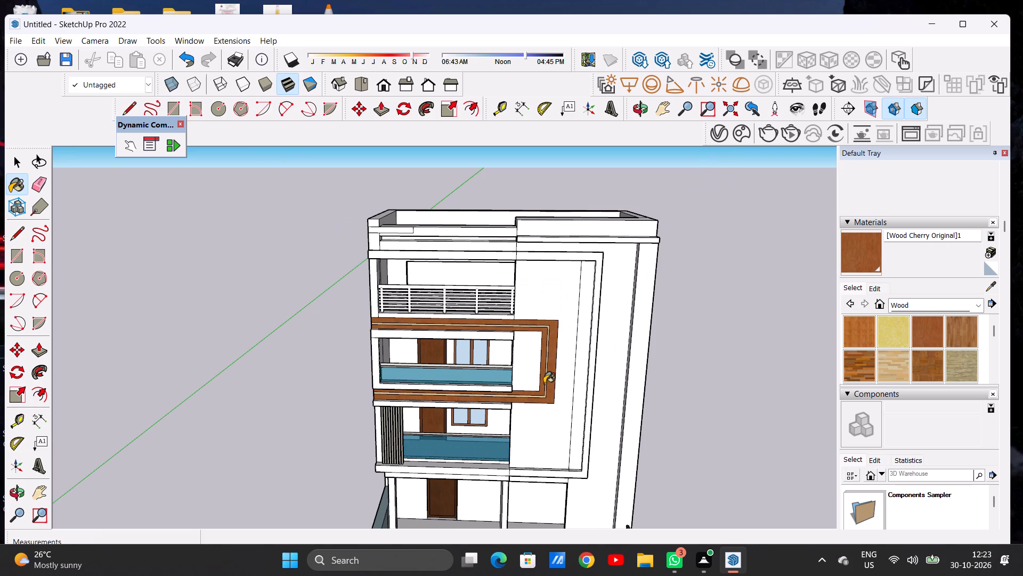
scroll(394, 341, up, 8)
scroll(390, 318, down, 1)
scroll(390, 318, up, 4)
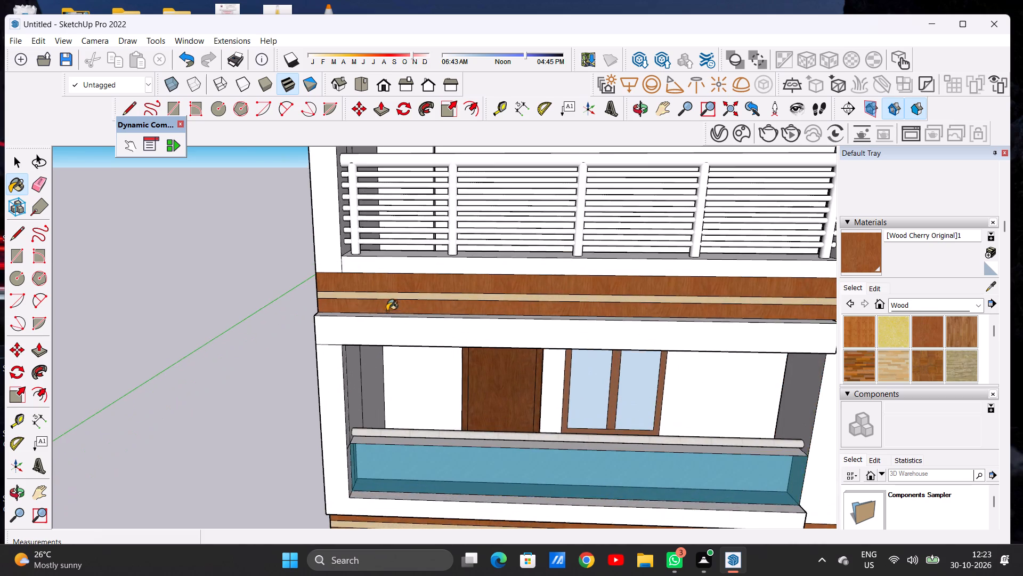
scroll(372, 275, down, 12)
middle_drag(427, 350, 428, 298)
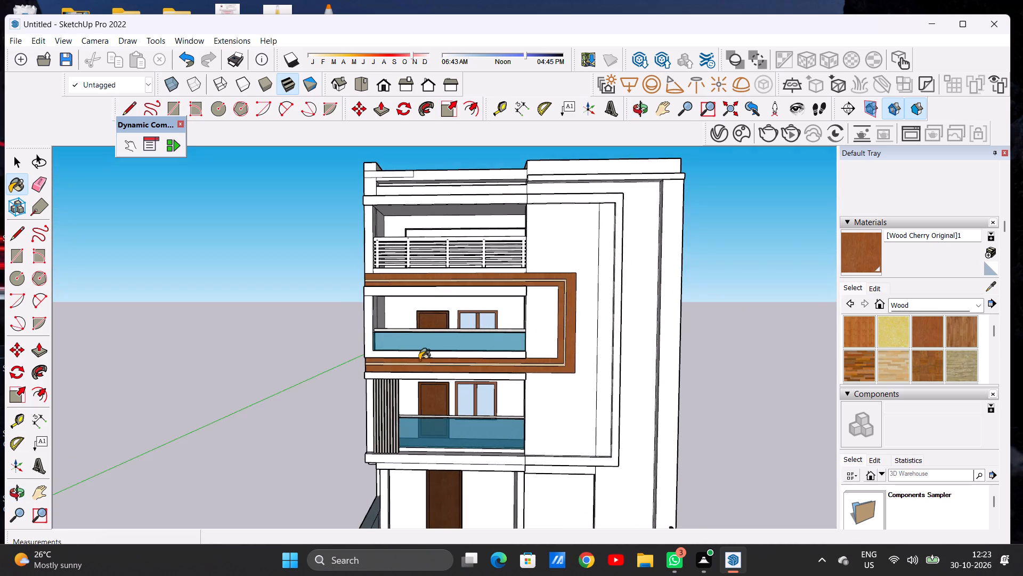
scroll(419, 362, up, 4)
scroll(366, 367, up, 6)
middle_drag(326, 372, 438, 361)
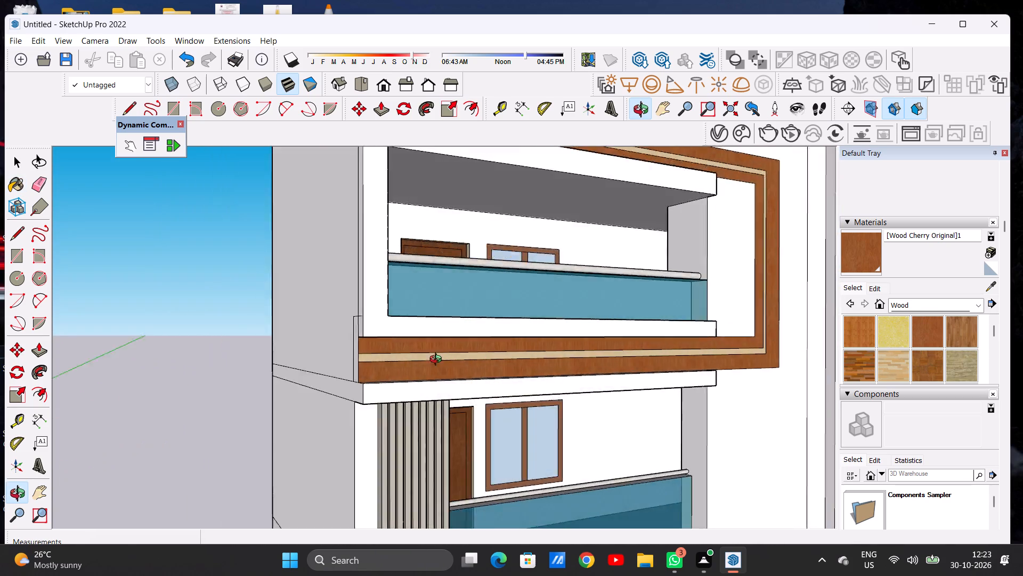
middle_drag(438, 361, 338, 367)
scroll(336, 379, down, 15)
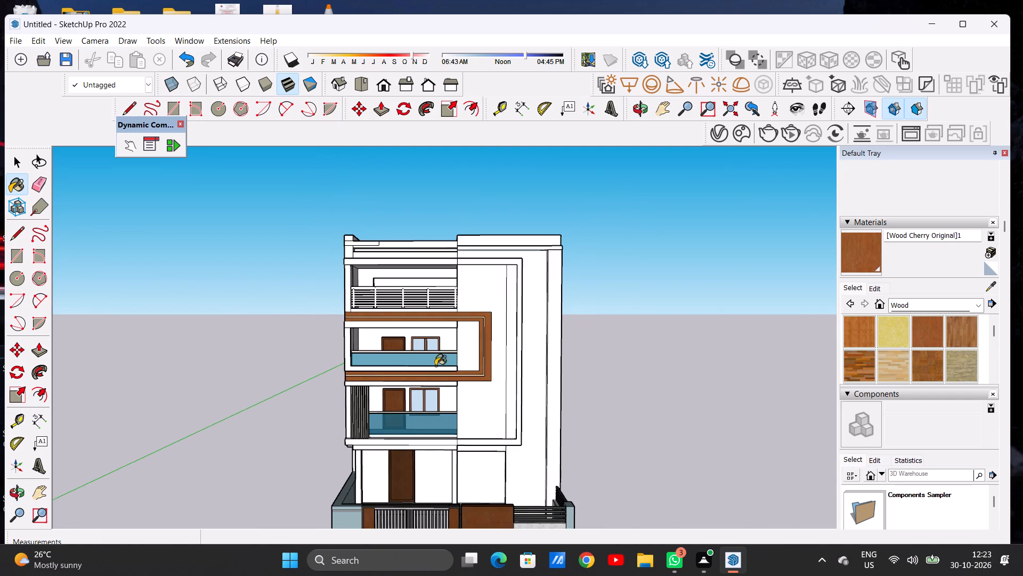
scroll(495, 338, up, 6)
scroll(469, 295, up, 14)
middle_click(486, 283)
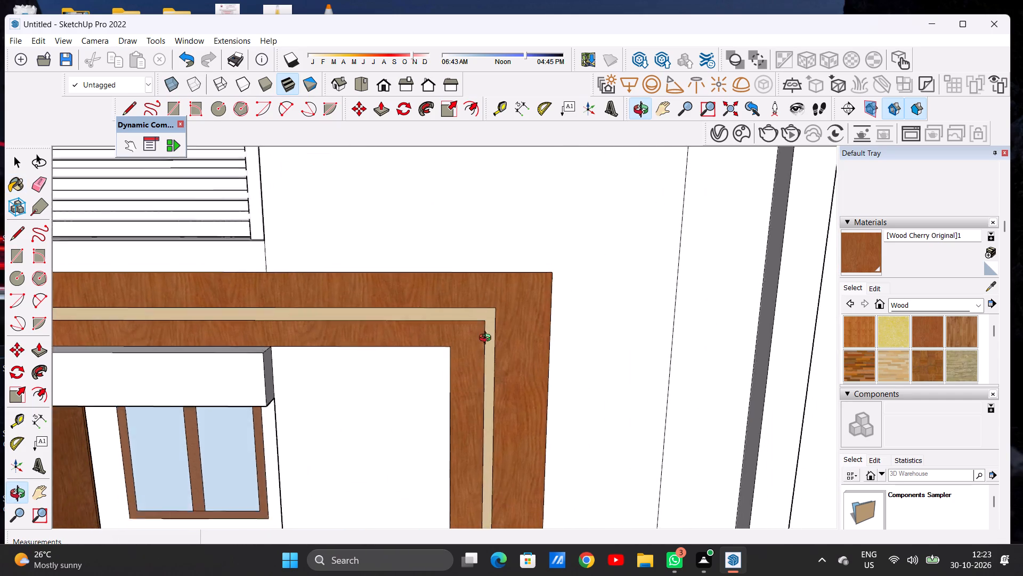
scroll(486, 283, up, 1)
scroll(485, 327, down, 7)
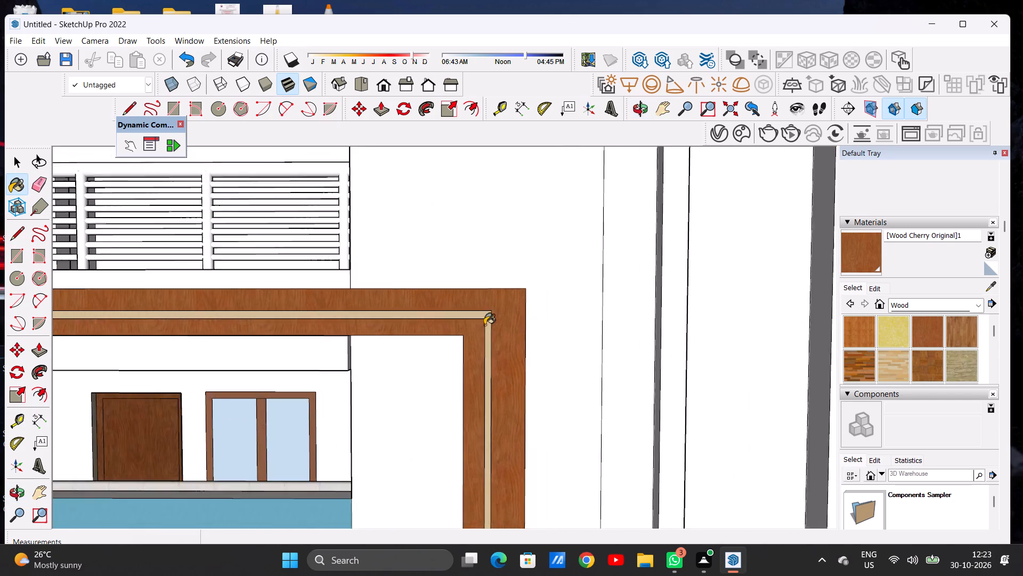
scroll(484, 325, down, 14)
key(space)
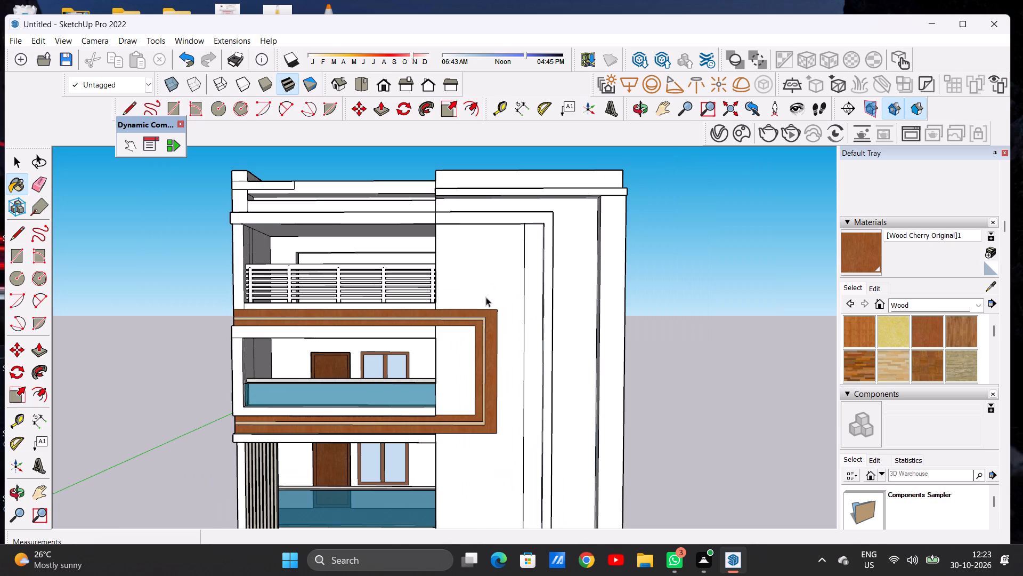
scroll(452, 299, down, 5)
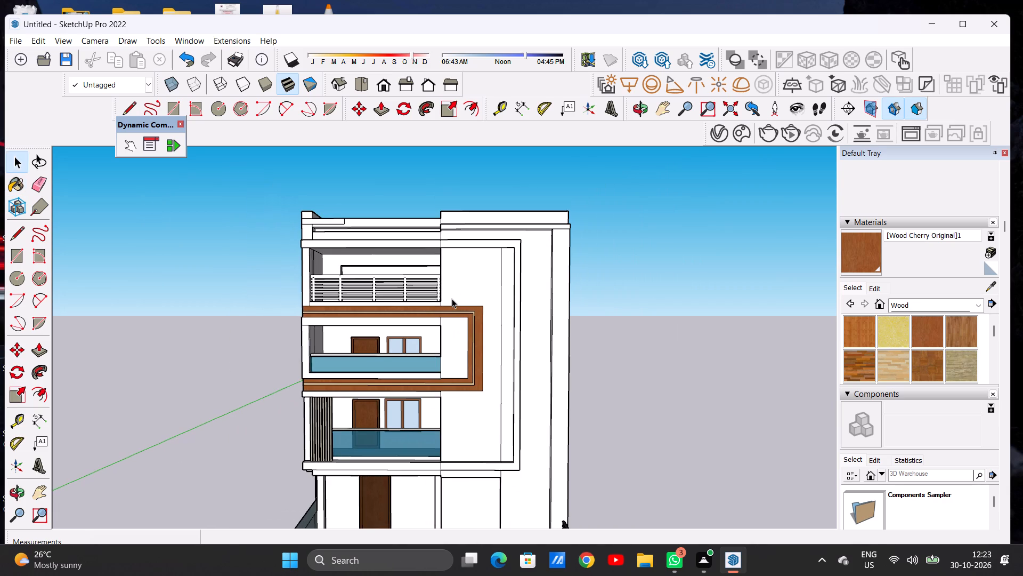
scroll(417, 322, down, 6)
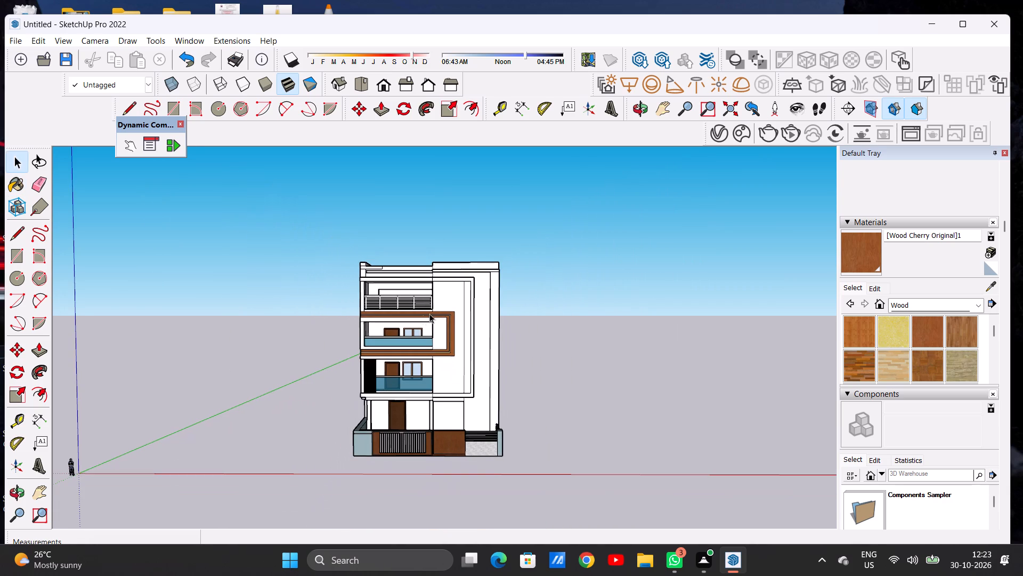
scroll(421, 329, down, 1)
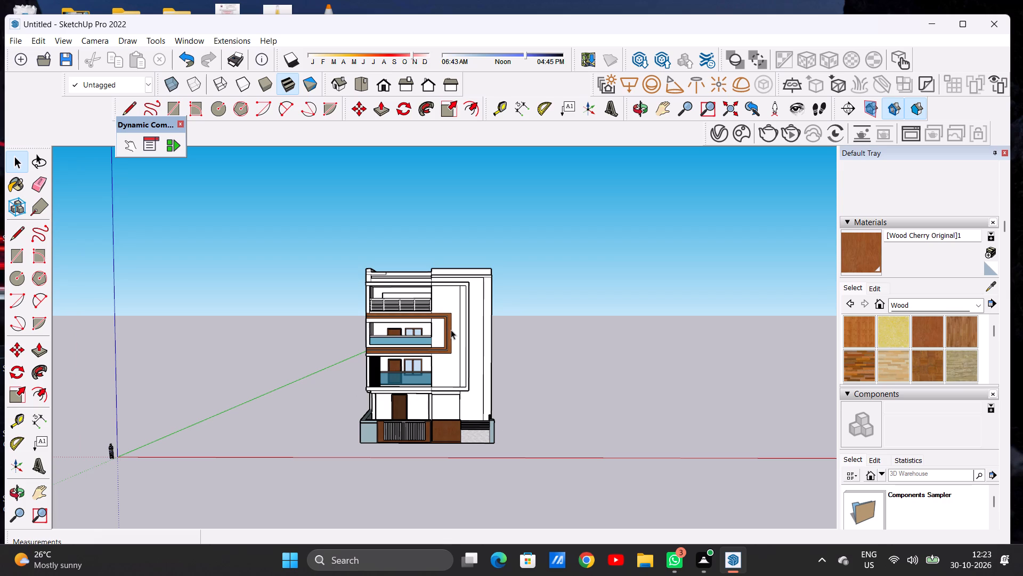
scroll(467, 396, up, 7)
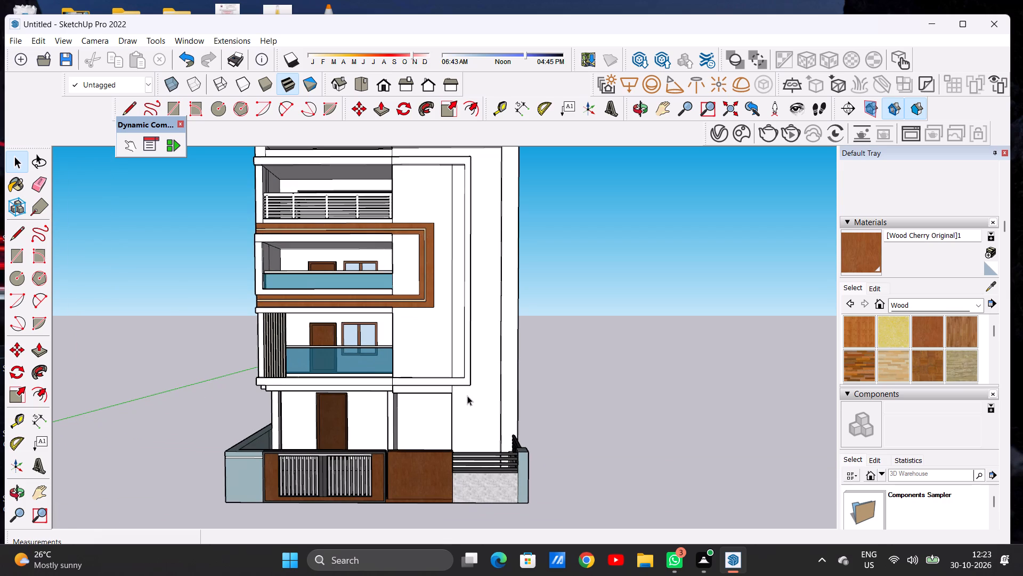
Examine the plain wall and the tall narrow strip beside the balconies on the front facade.
scroll(464, 409, up, 2)
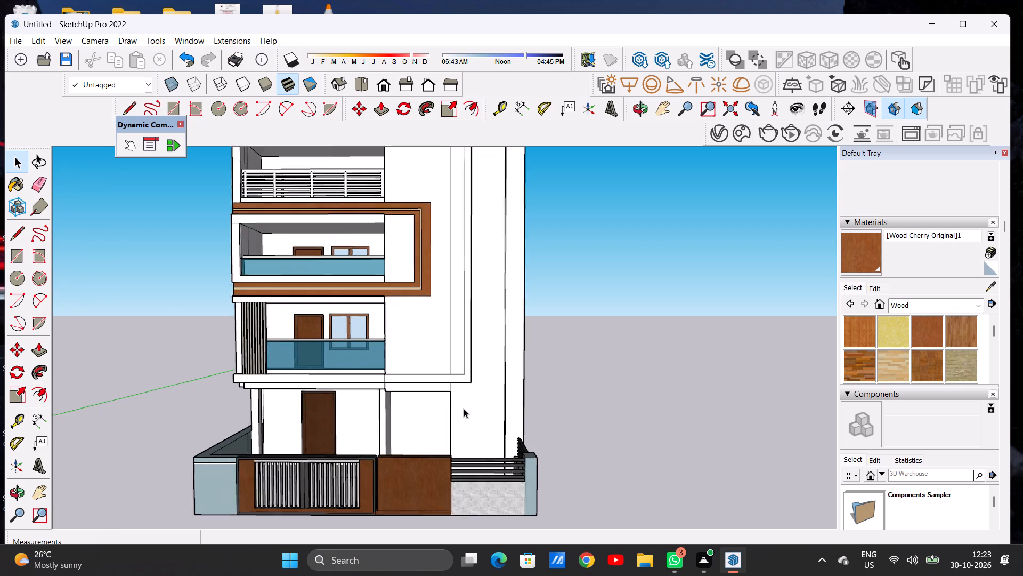
scroll(464, 409, up, 2)
scroll(453, 398, down, 6)
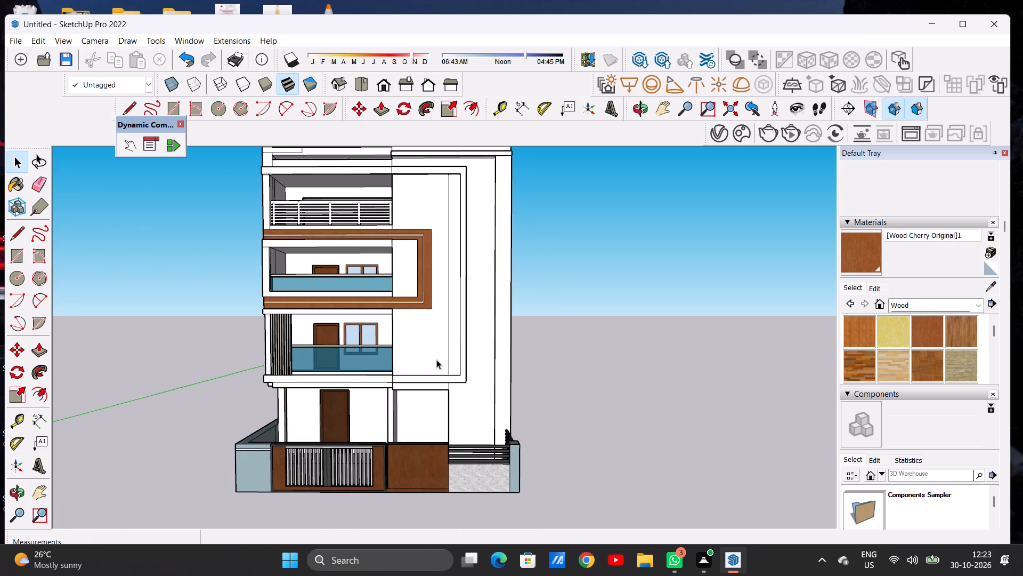
scroll(436, 359, up, 9)
scroll(436, 359, down, 2)
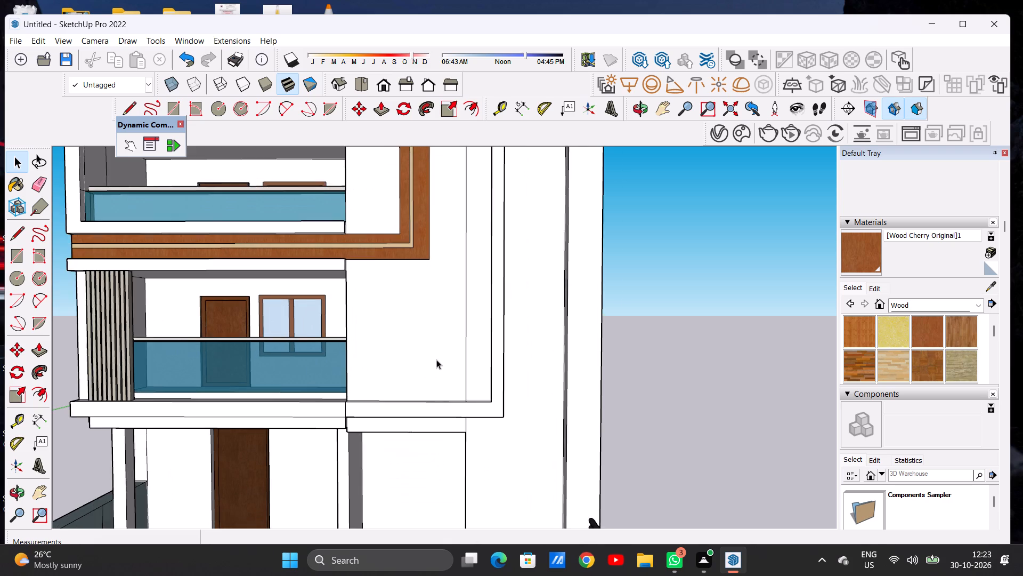
scroll(436, 359, down, 7)
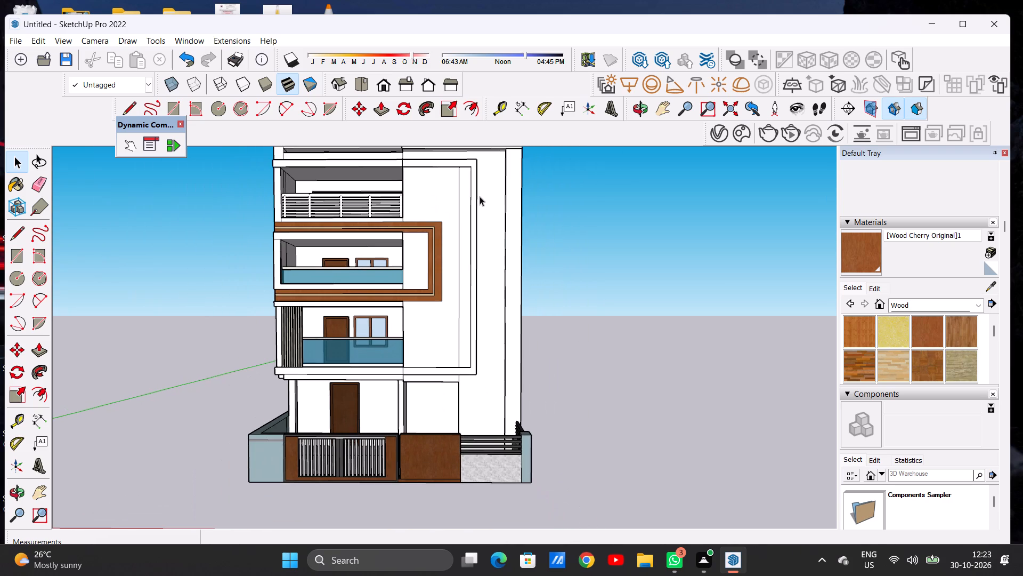
scroll(477, 195, up, 9)
scroll(457, 178, down, 1)
scroll(457, 178, up, 1)
scroll(457, 178, down, 1)
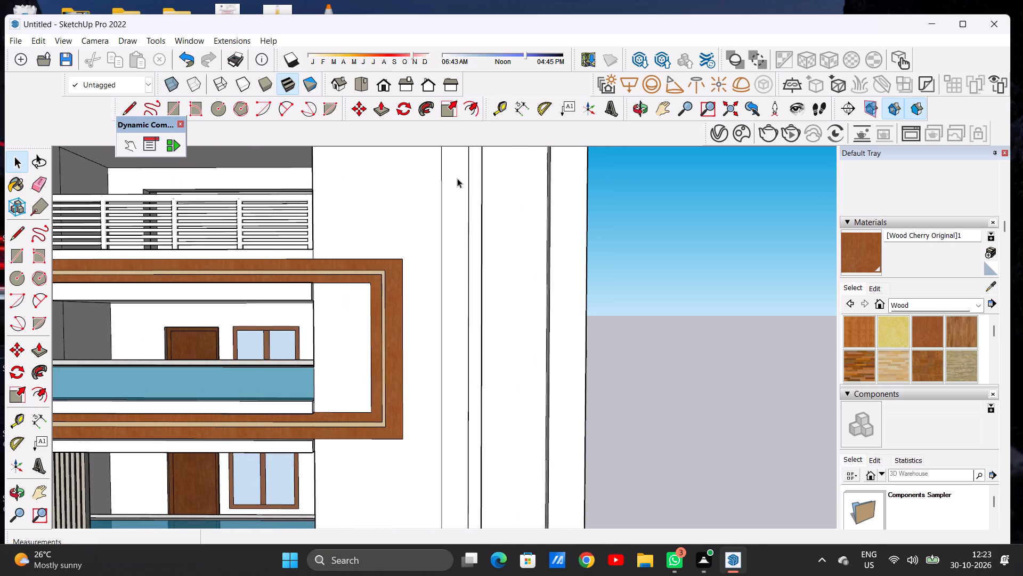
scroll(461, 204, down, 10)
Draw two horizontal dividing lines, each about 2' 10 1/2" long, across the upper part of the tall narrow strip beside the balconies.
middle_drag(453, 206, 521, 228)
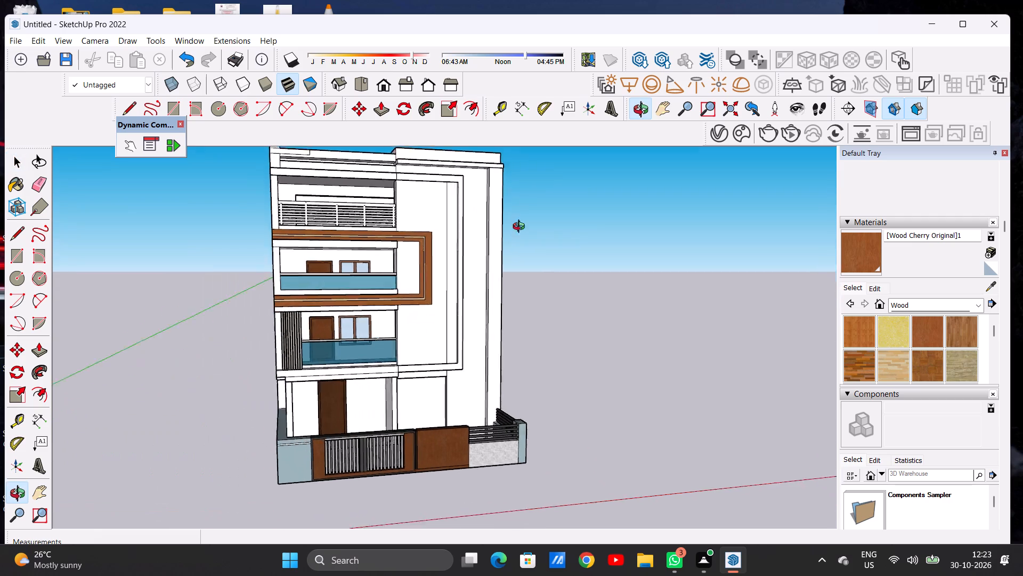
middle_drag(521, 228, 527, 260)
scroll(437, 202, up, 5)
scroll(443, 203, down, 1)
scroll(443, 203, up, 1)
scroll(449, 209, down, 1)
scroll(449, 209, up, 5)
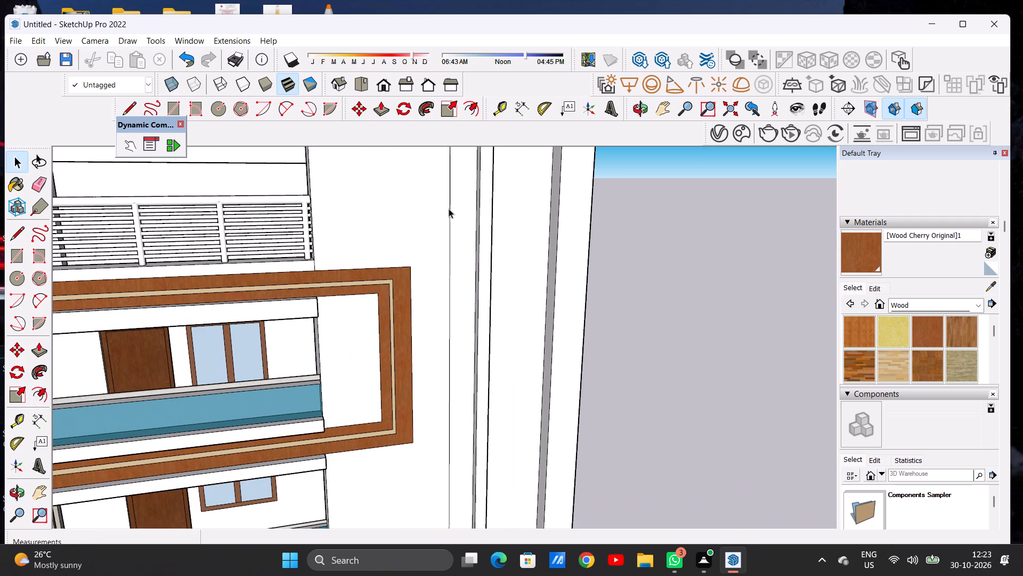
key(l)
scroll(467, 216, down, 7)
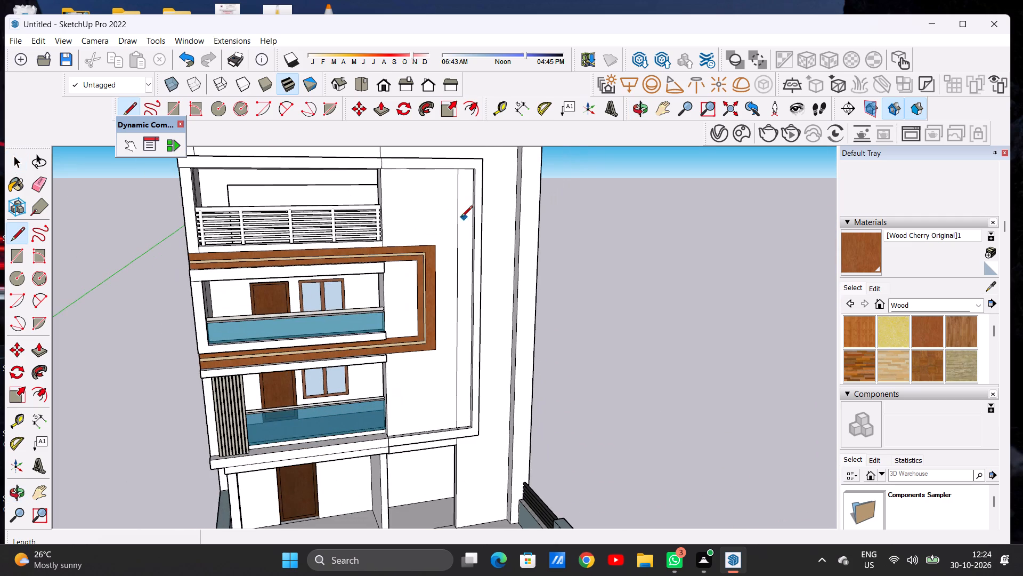
click(458, 206)
scroll(467, 204, up, 7)
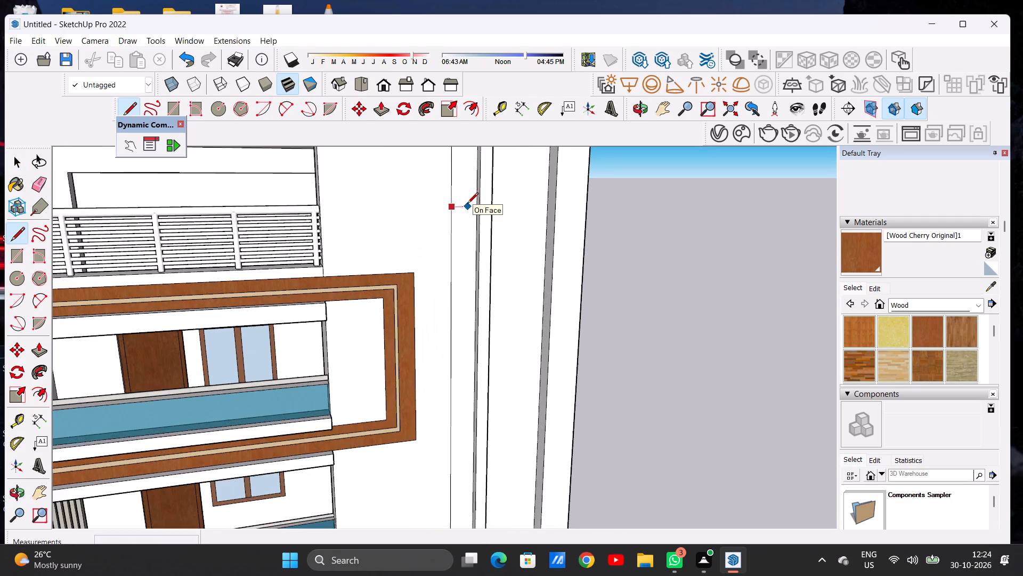
click(476, 205)
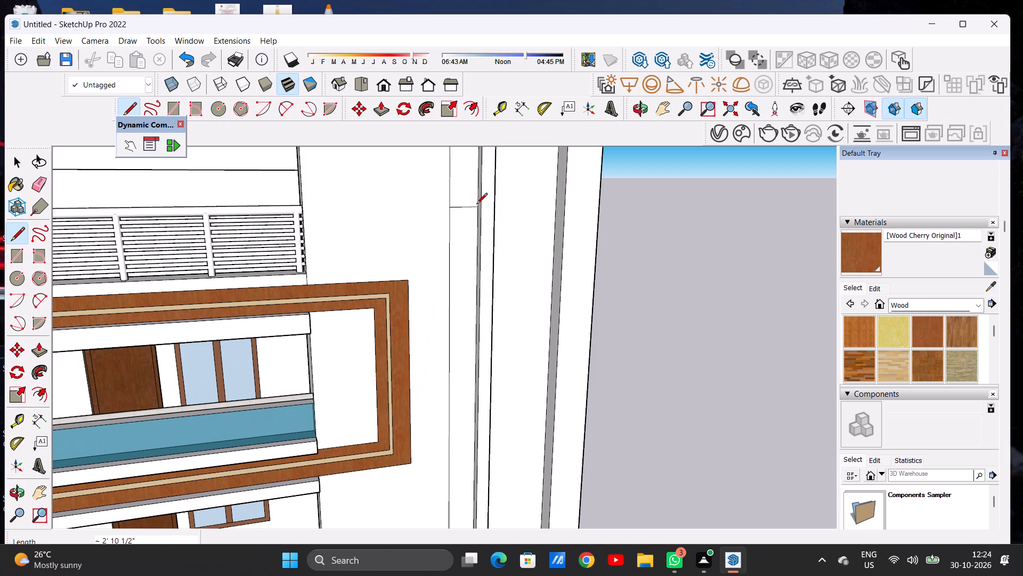
scroll(471, 193, down, 7)
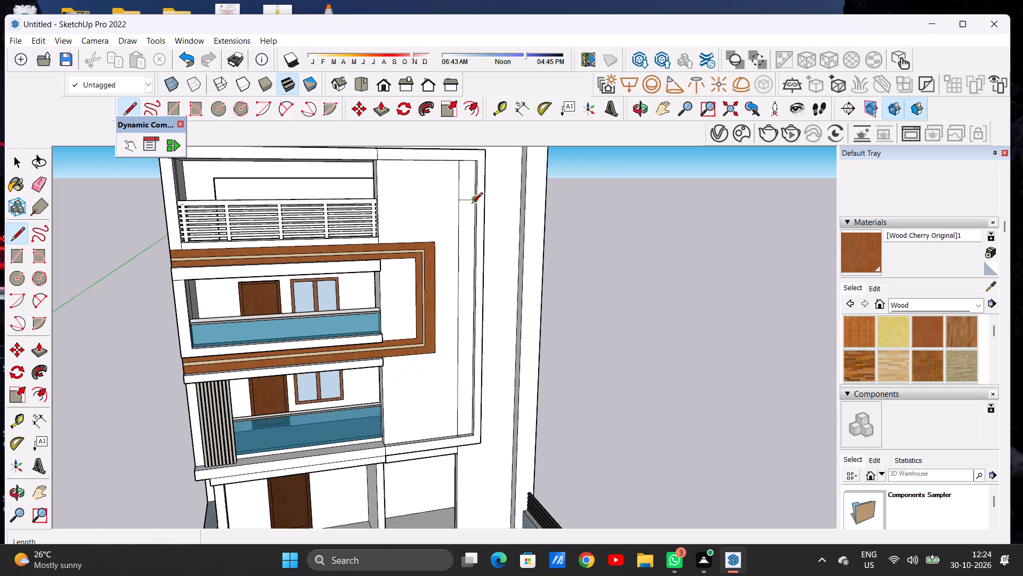
scroll(463, 254, up, 5)
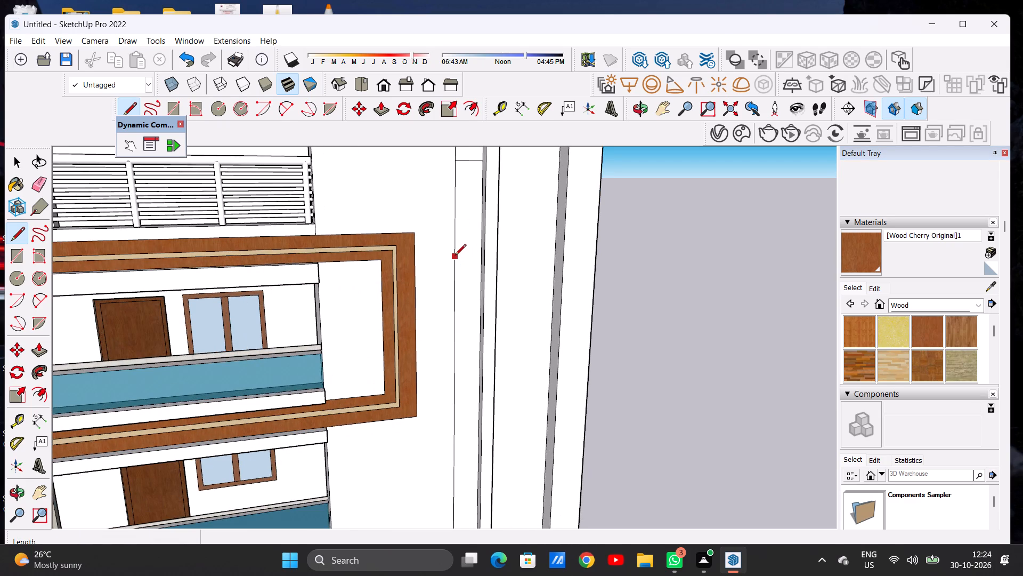
click(455, 256)
click(477, 253)
scroll(455, 217, down, 10)
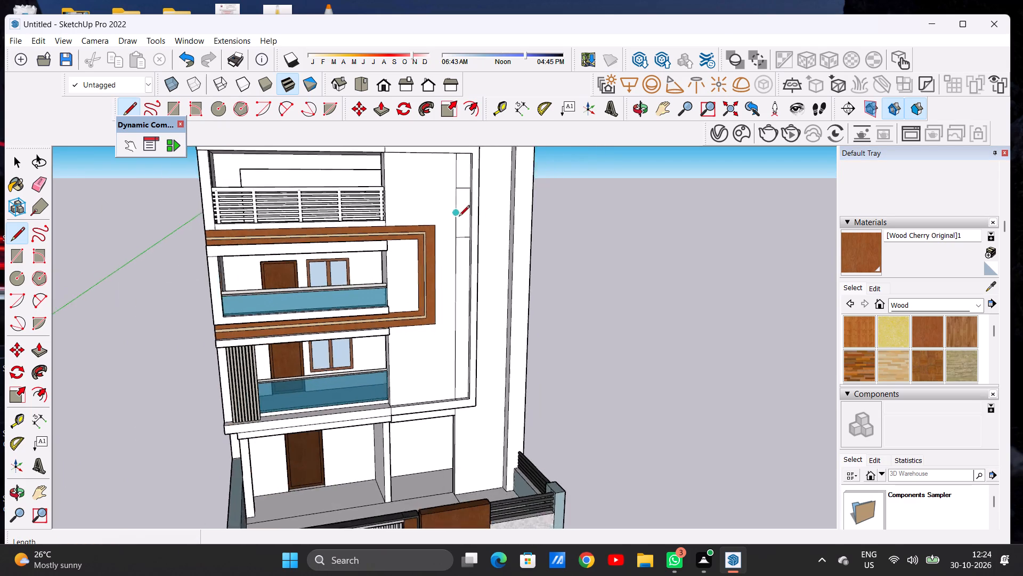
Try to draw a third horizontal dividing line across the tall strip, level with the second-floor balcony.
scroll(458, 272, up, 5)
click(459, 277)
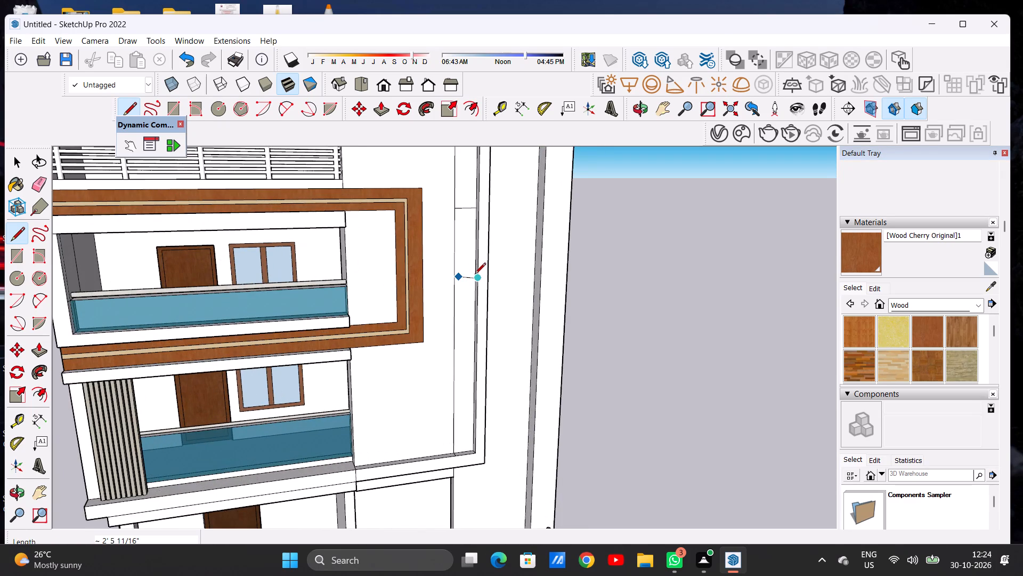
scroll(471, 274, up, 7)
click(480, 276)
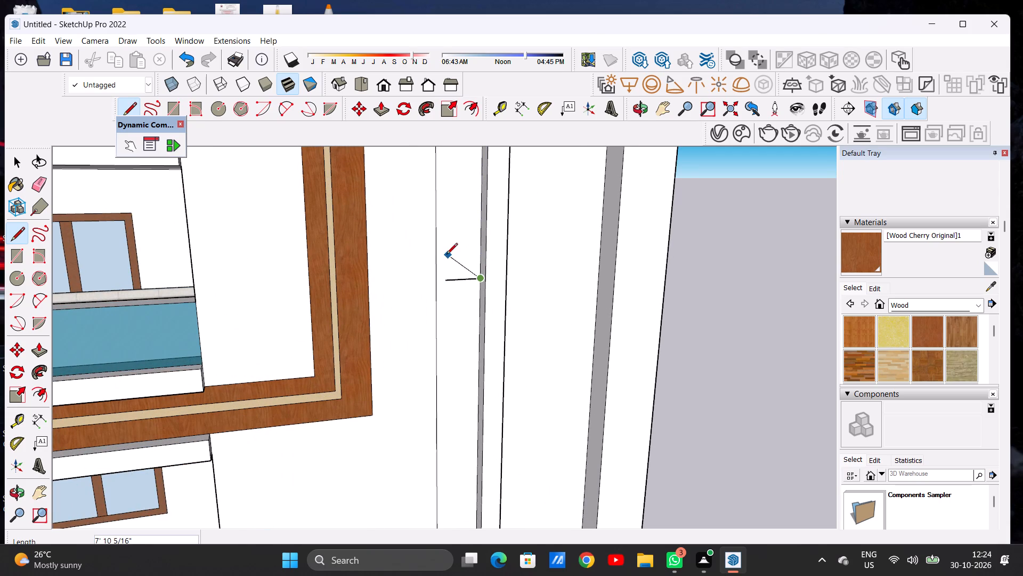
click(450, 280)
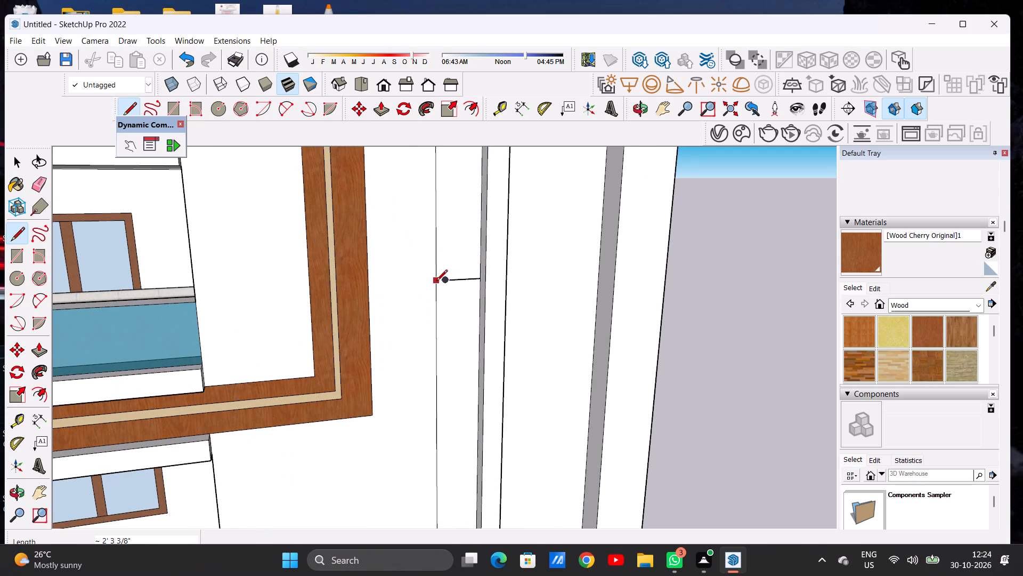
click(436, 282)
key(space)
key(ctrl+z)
Draw three more horizontal dividing lines, each about 2' 10 1/2" long, across the tall strip below the first two.
key(l)
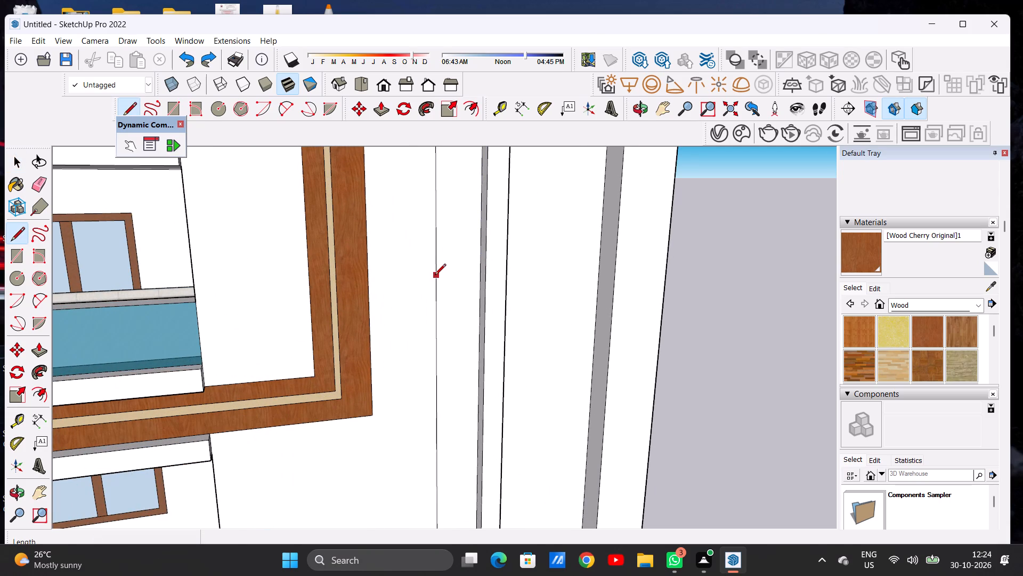
click(435, 276)
scroll(471, 276, up, 7)
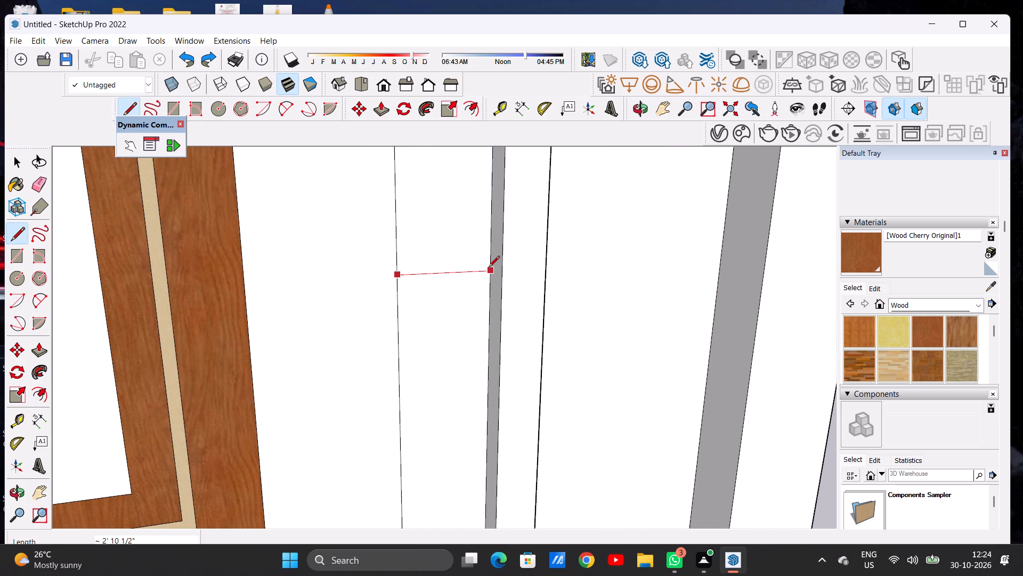
click(489, 268)
scroll(440, 262, down, 20)
scroll(440, 262, down, 8)
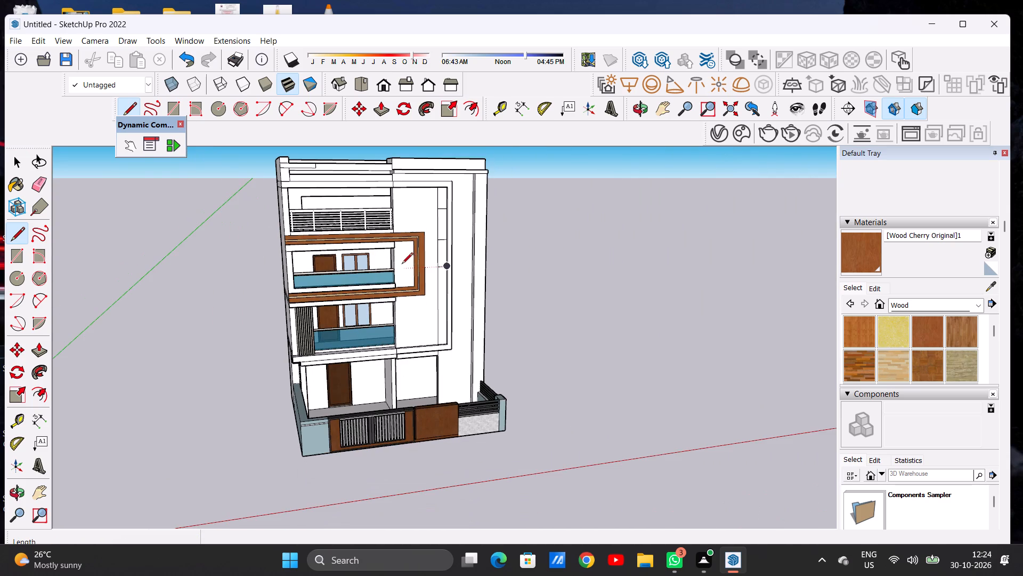
scroll(443, 296, up, 5)
scroll(443, 298, down, 1)
scroll(443, 298, up, 11)
scroll(439, 299, down, 1)
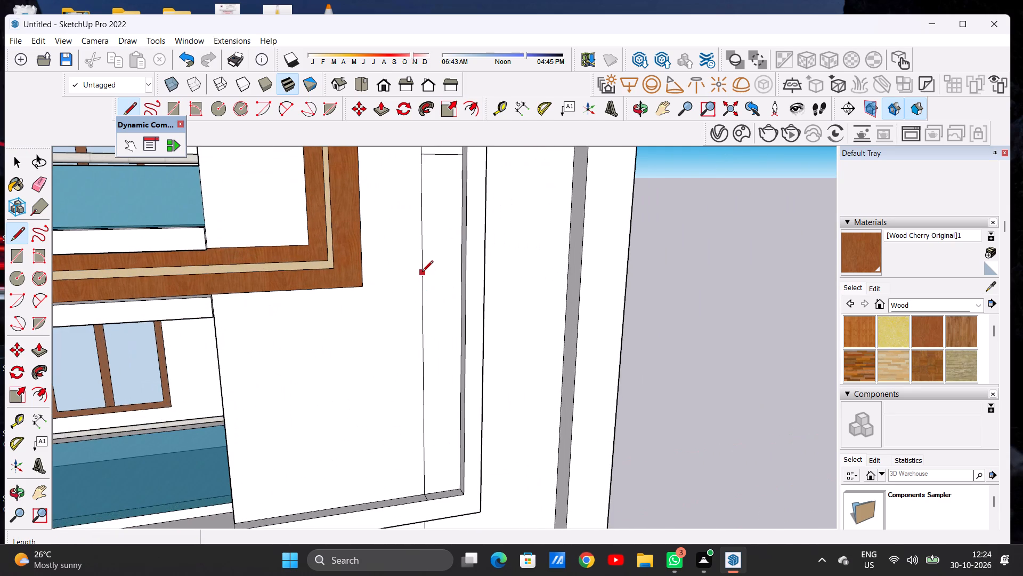
click(422, 266)
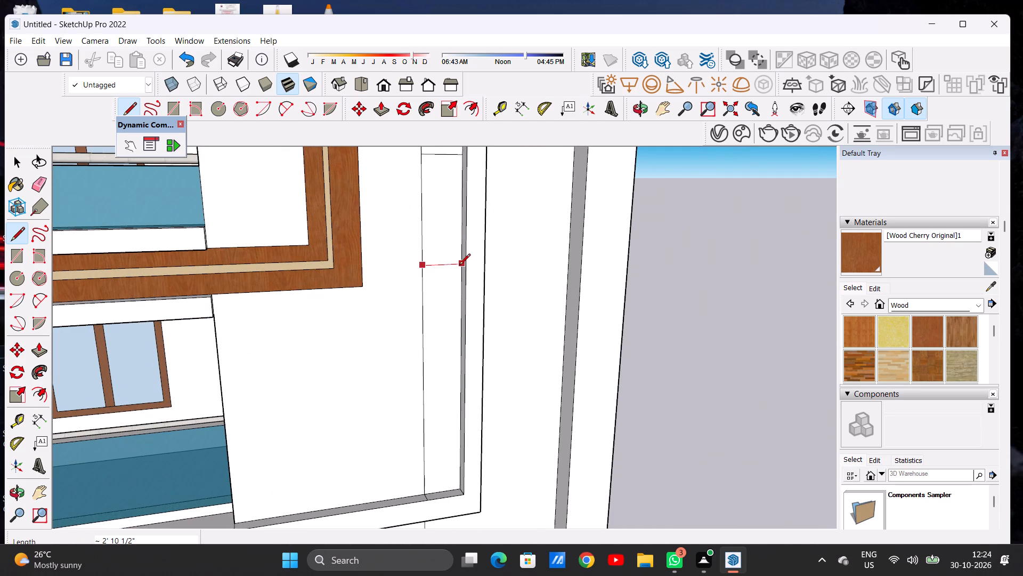
click(459, 266)
click(423, 378)
click(457, 375)
key(space)
Paint all six panels of the divided tall strip with Translucent Glass Sky Reflection from the Glass and Mirrors materials.
scroll(467, 369, down, 18)
scroll(462, 375, up, 2)
middle_drag(455, 375, 401, 340)
scroll(397, 345, down, 9)
scroll(429, 362, up, 6)
scroll(431, 304, up, 7)
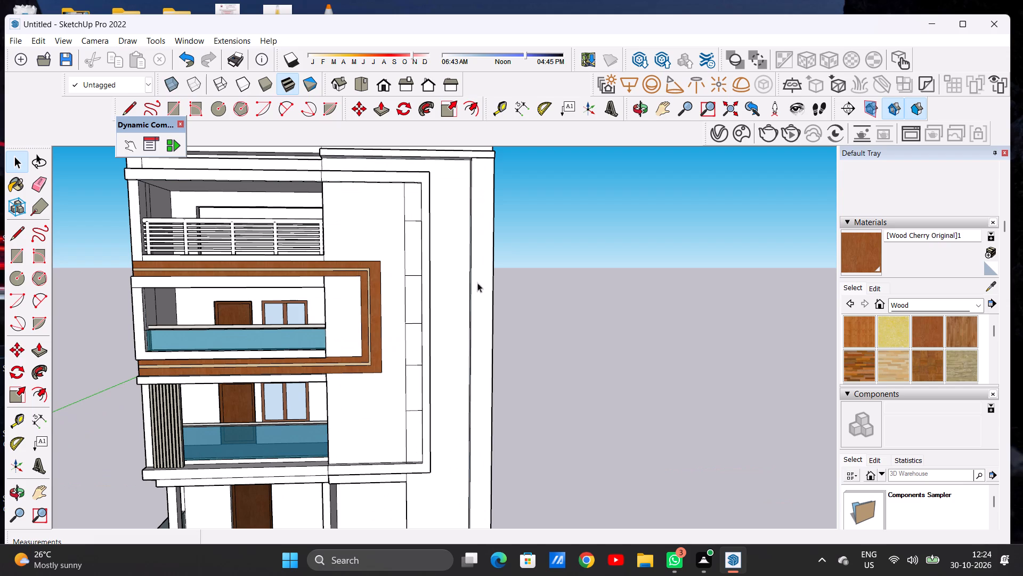
click(898, 304)
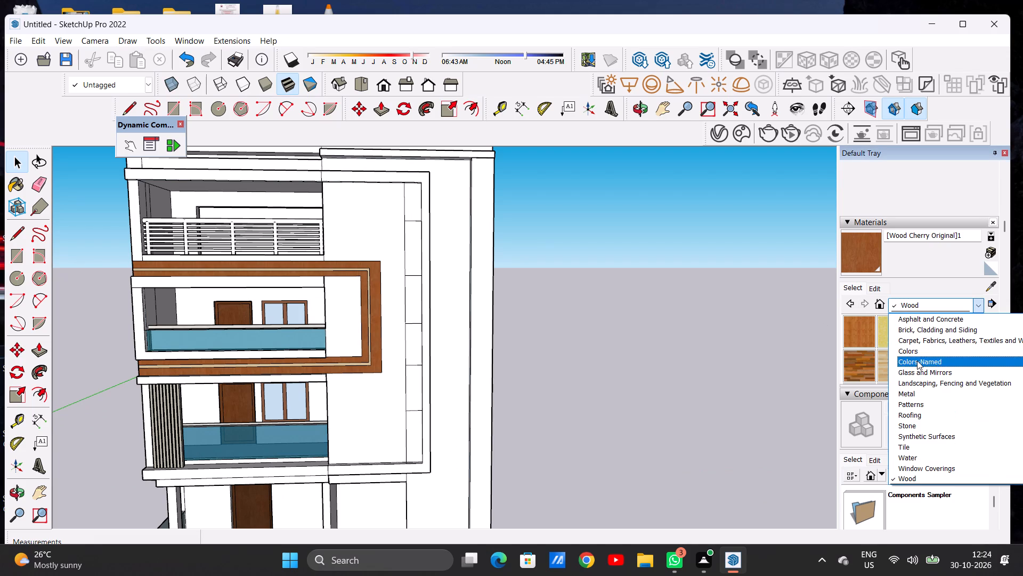
click(918, 374)
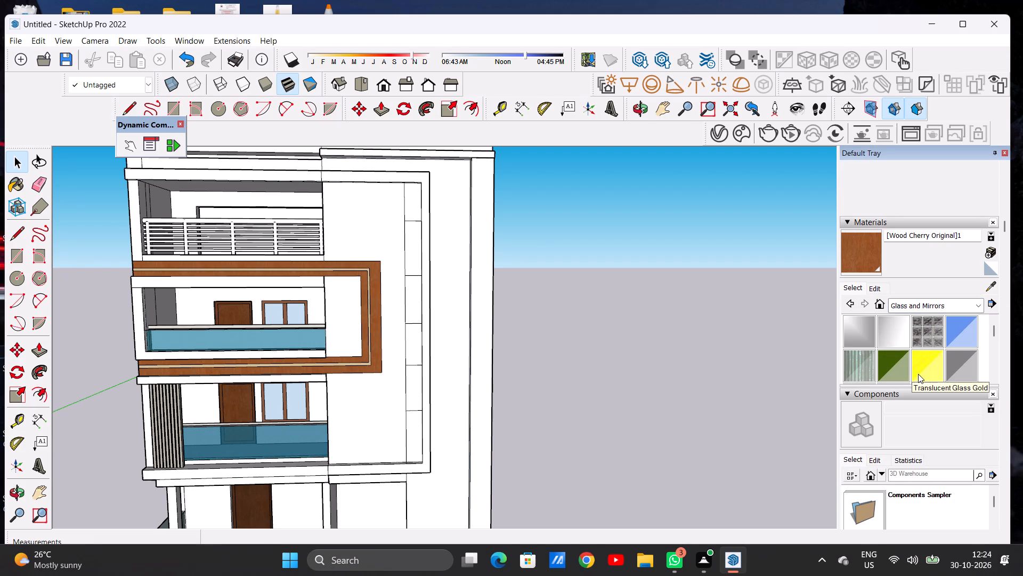
scroll(939, 350, down, 2)
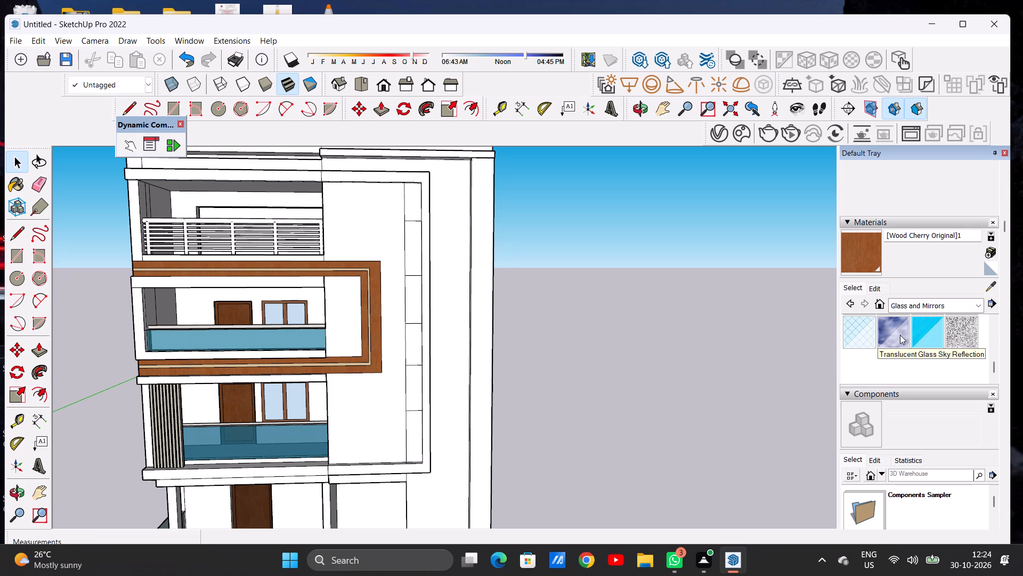
click(900, 335)
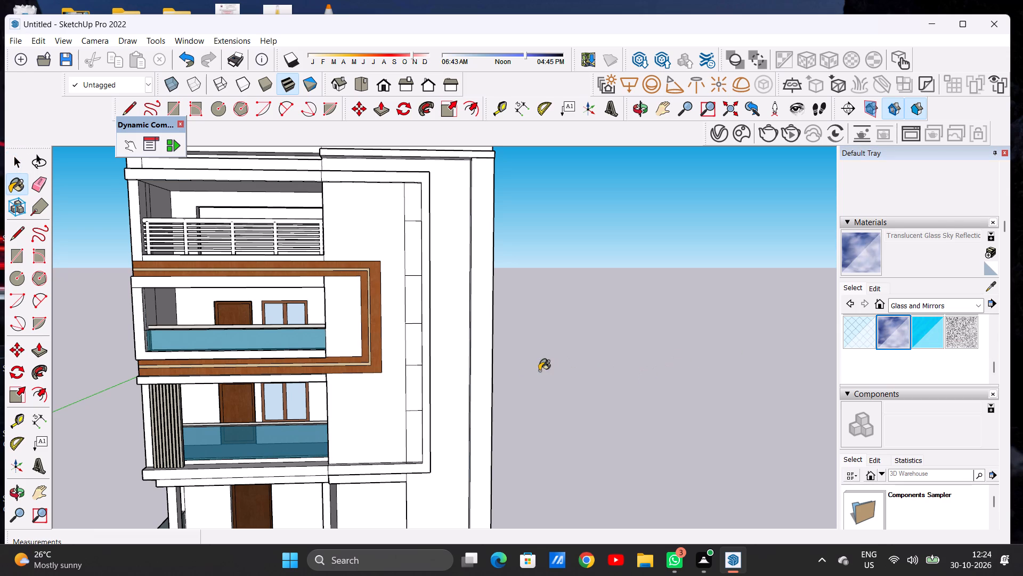
scroll(426, 399, down, 5)
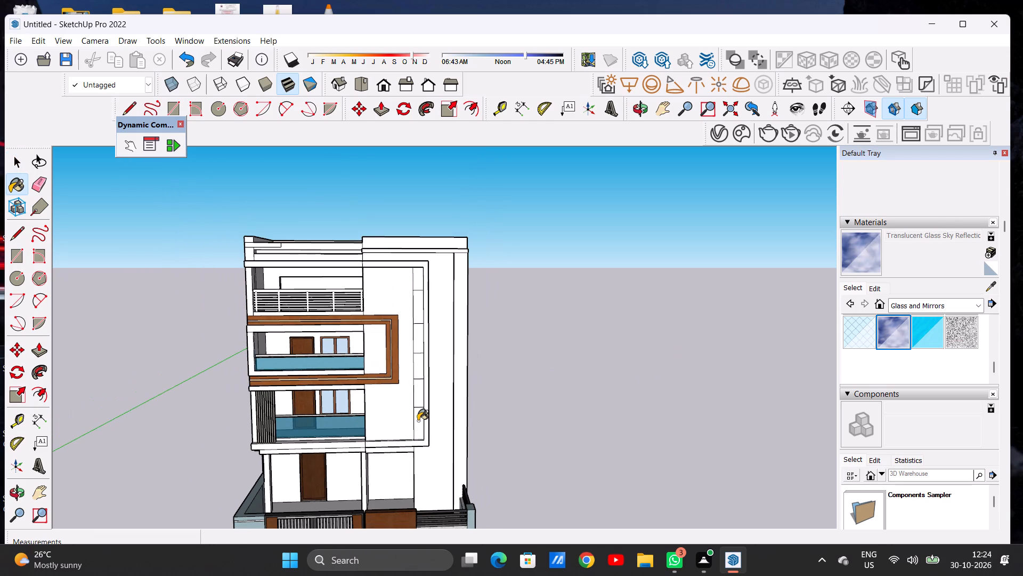
scroll(419, 403, up, 5)
click(415, 402)
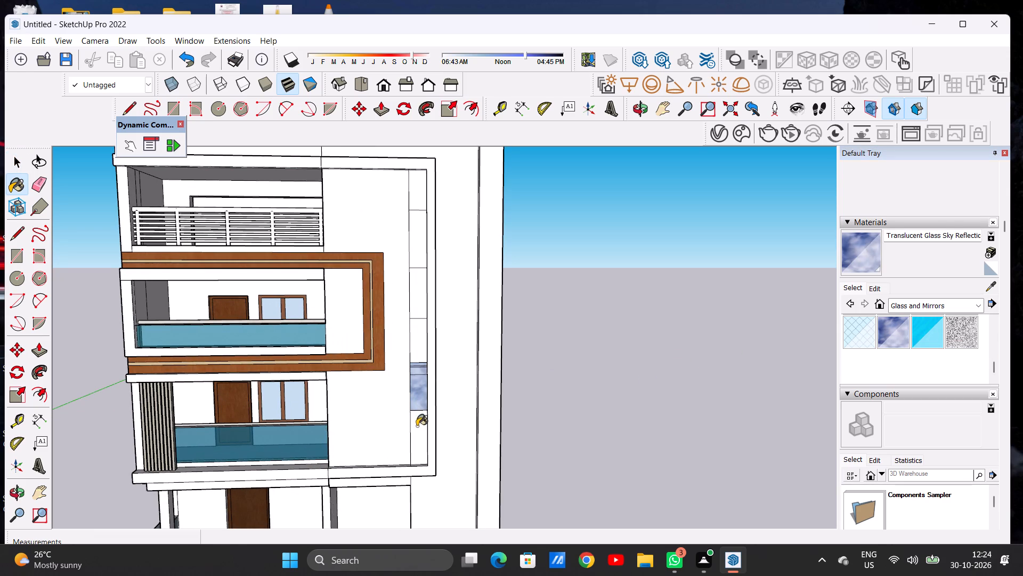
click(417, 426)
click(415, 331)
click(417, 305)
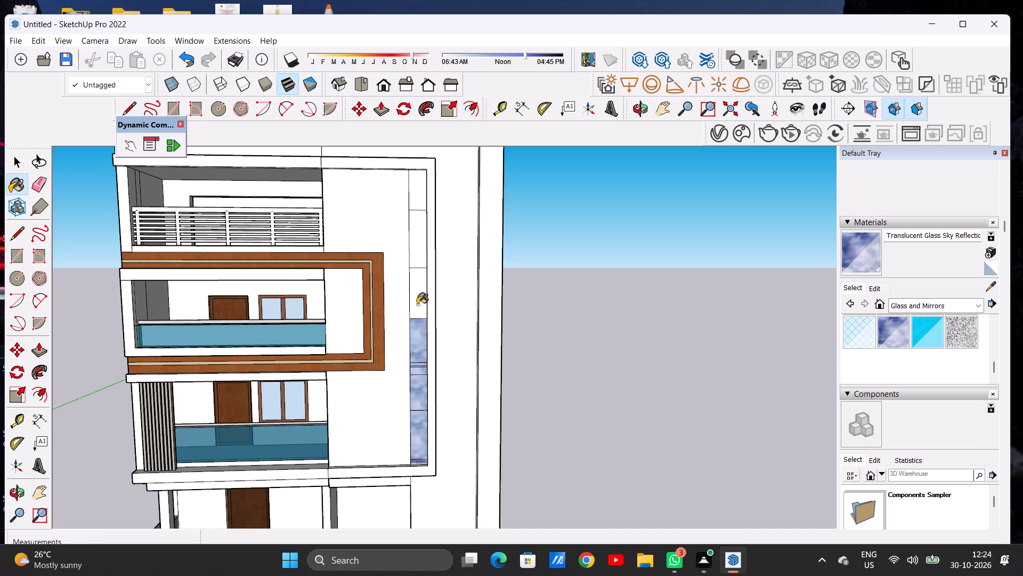
click(414, 253)
click(417, 200)
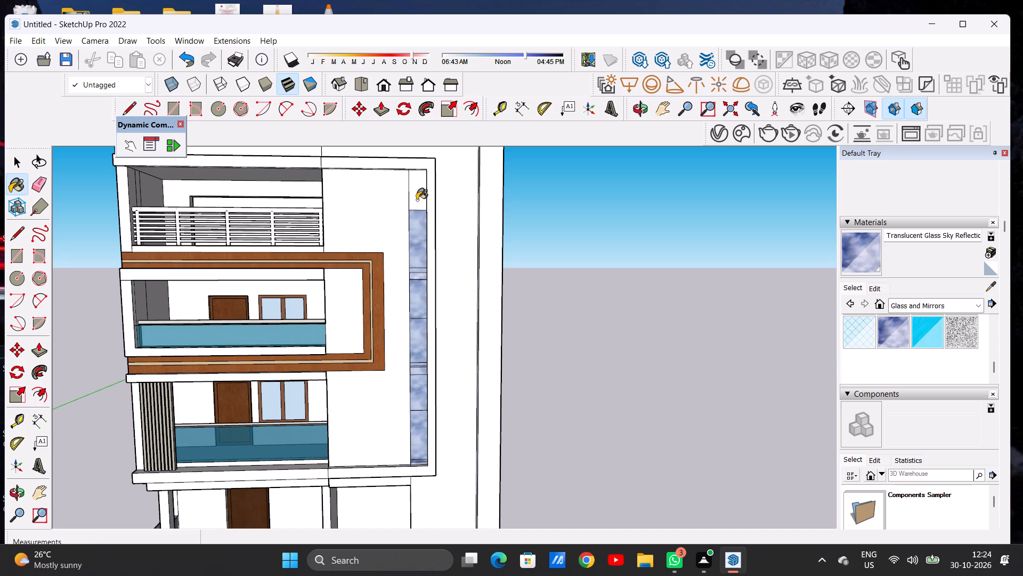
key(space)
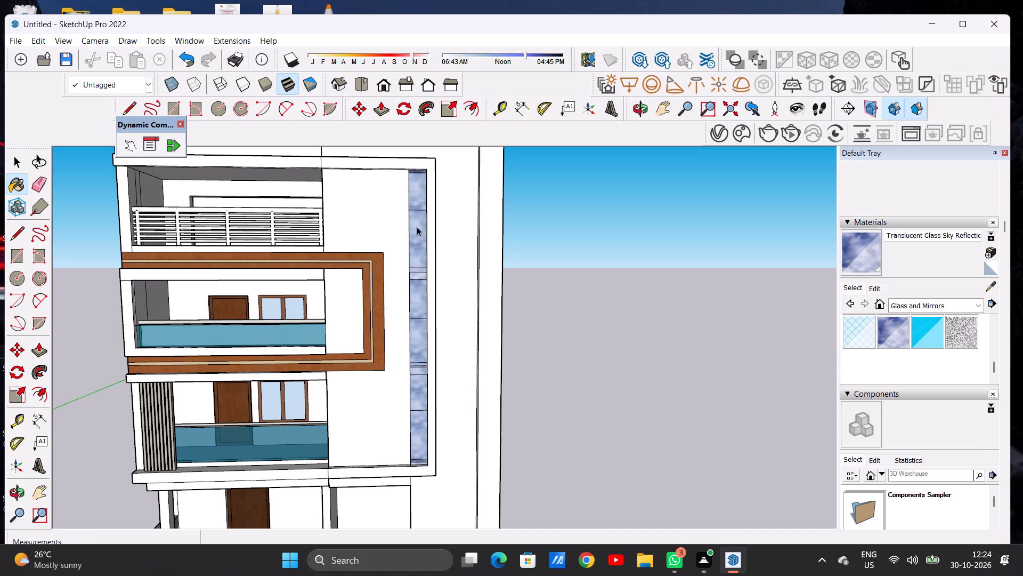
scroll(529, 371, down, 11)
middle_drag(511, 385, 508, 378)
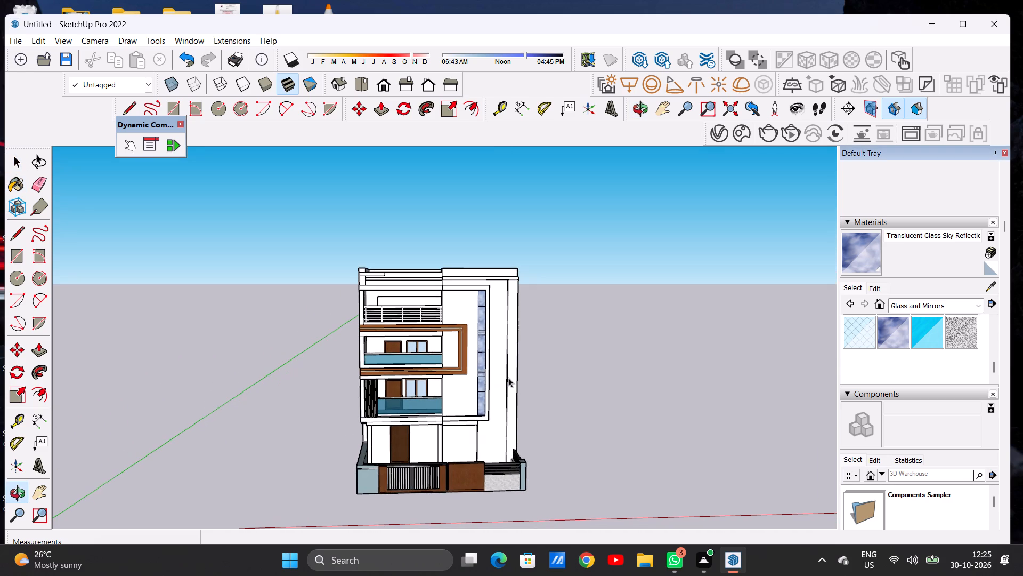
Paint the wall between the balconies and the tall glass strip with Cinder Block from the Brick, Cladding and Siding materials.
scroll(450, 395, up, 3)
scroll(451, 395, down, 1)
scroll(451, 395, up, 1)
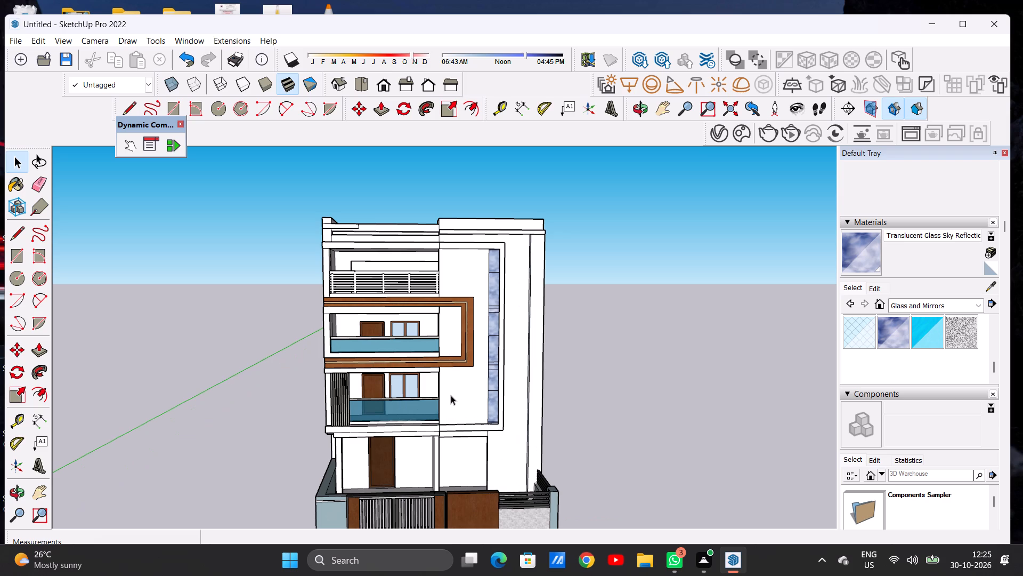
click(896, 307)
click(898, 327)
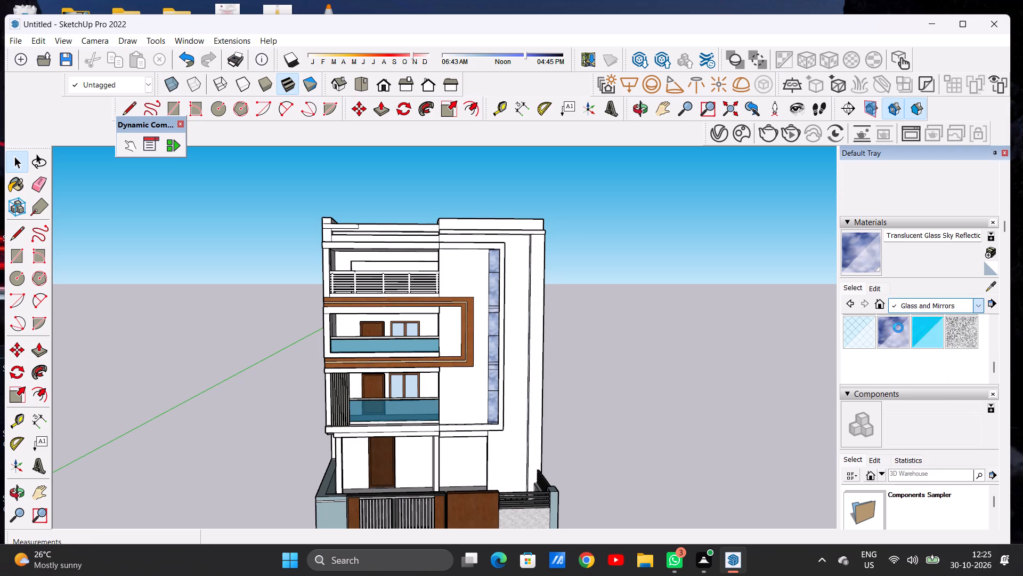
scroll(906, 348, down, 2)
scroll(906, 348, up, 1)
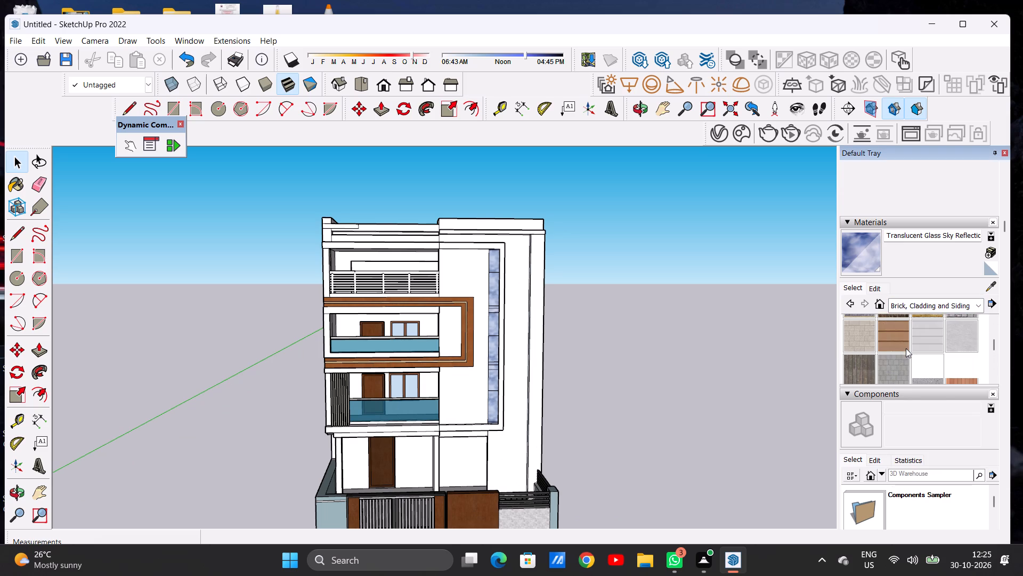
click(868, 338)
scroll(478, 395, up, 5)
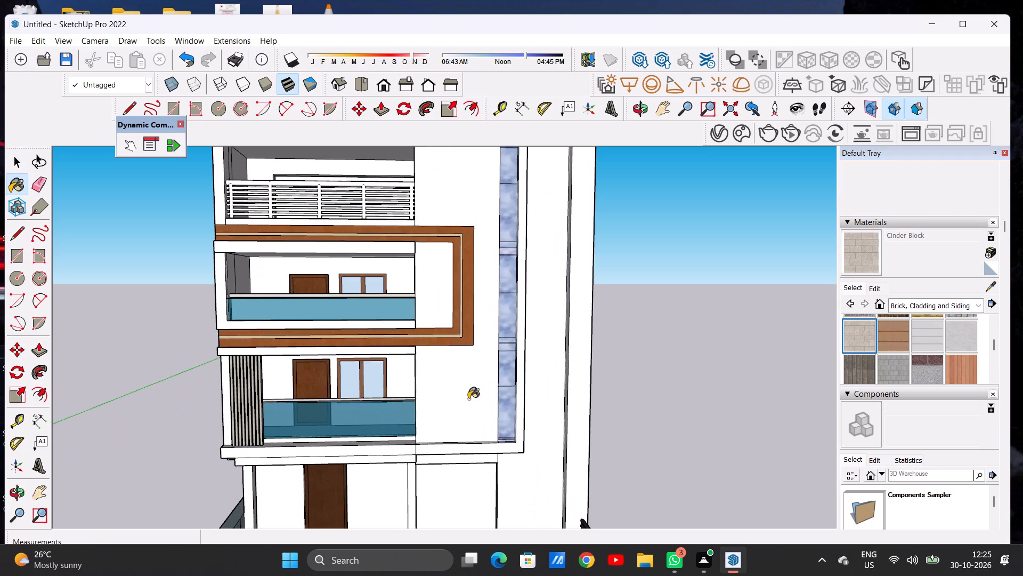
click(468, 399)
Examine the block pattern on the painted wall up close and look through the other Brick, Cladding and Siding materials.
scroll(468, 399, up, 14)
scroll(467, 399, down, 1)
scroll(467, 399, up, 1)
scroll(467, 399, down, 1)
scroll(467, 399, up, 6)
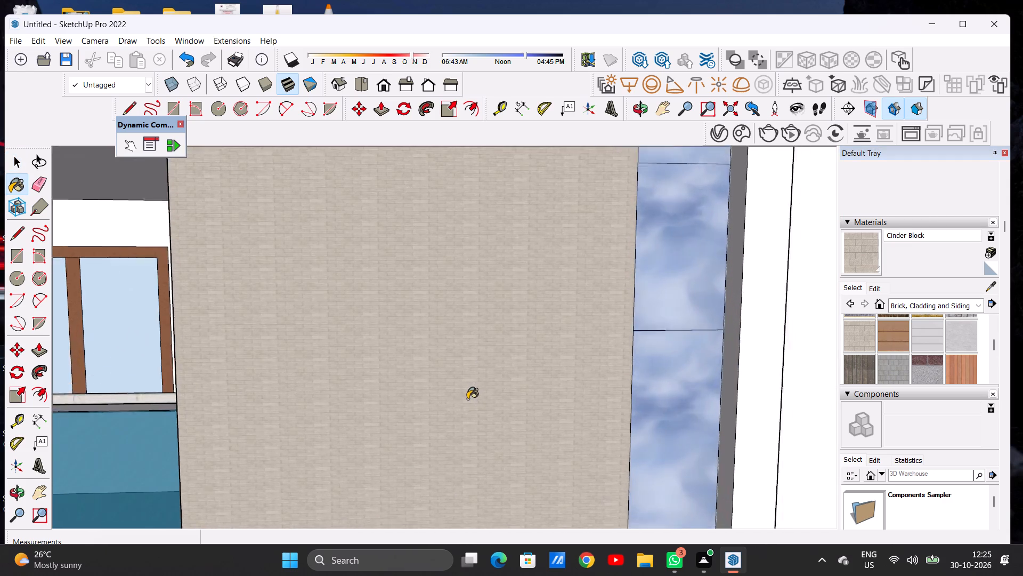
scroll(467, 399, up, 9)
scroll(467, 382, down, 2)
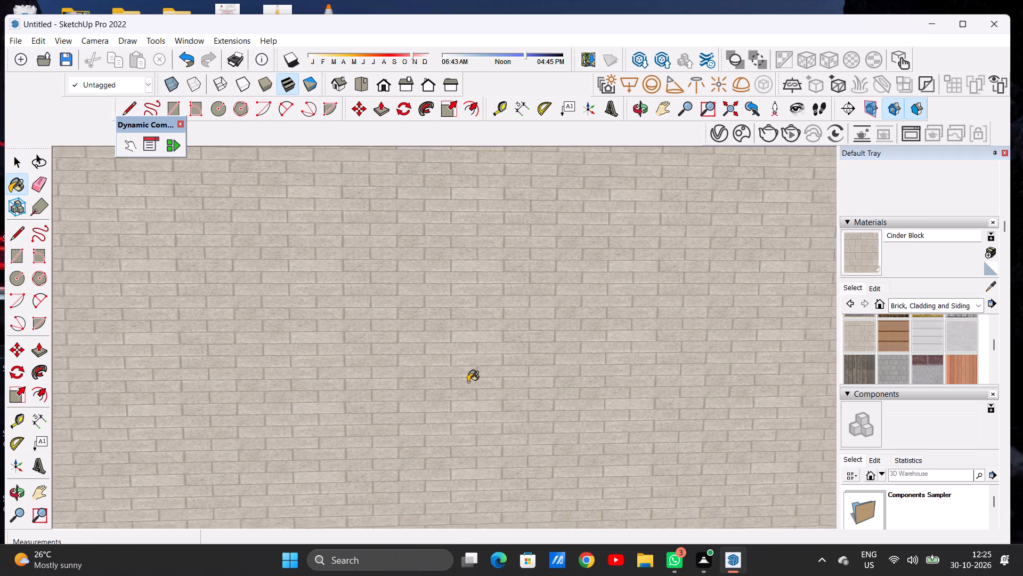
scroll(468, 382, down, 20)
scroll(468, 382, down, 7)
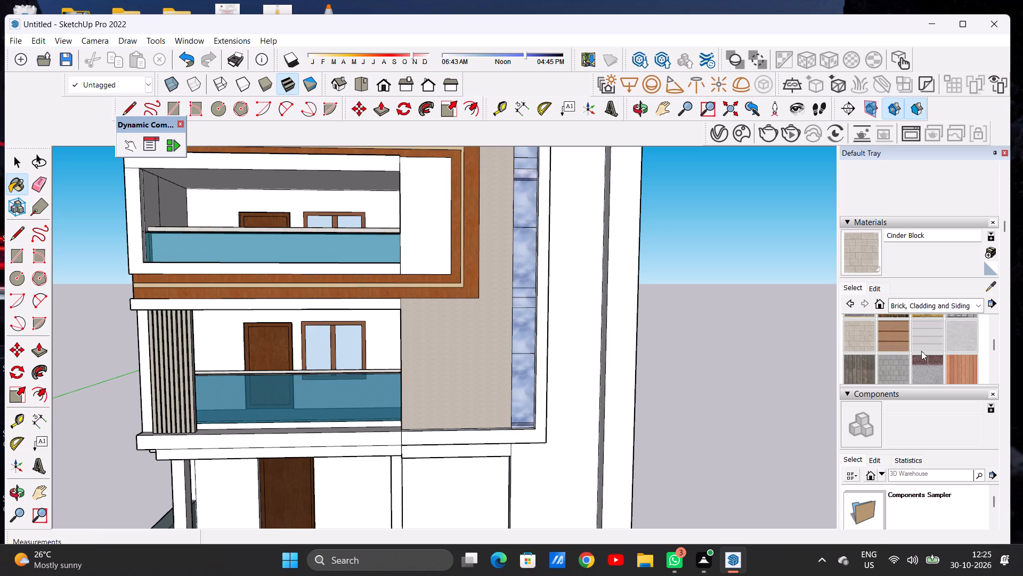
scroll(921, 351, down, 1)
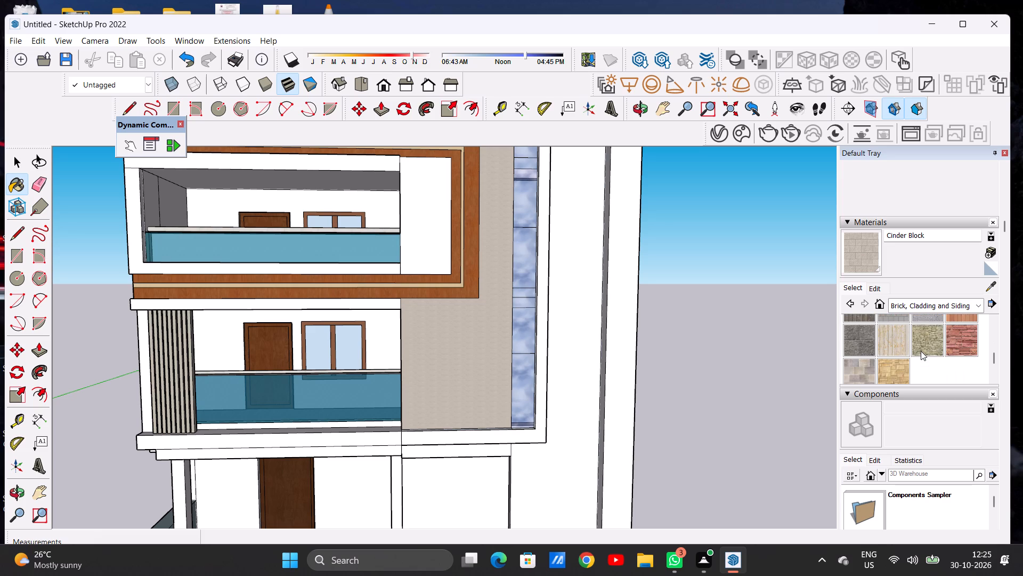
scroll(921, 351, up, 3)
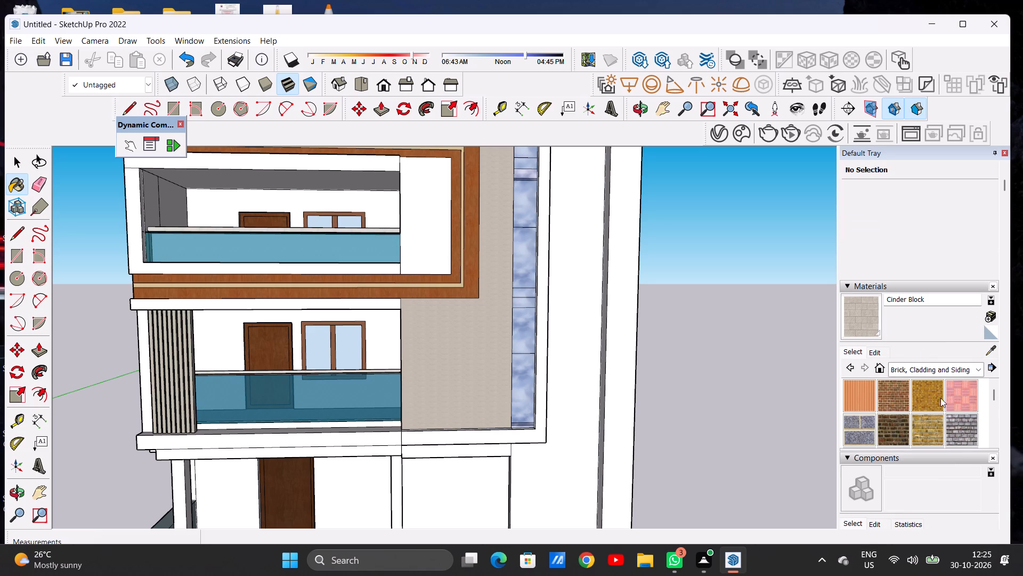
scroll(943, 413, up, 2)
scroll(937, 409, down, 2)
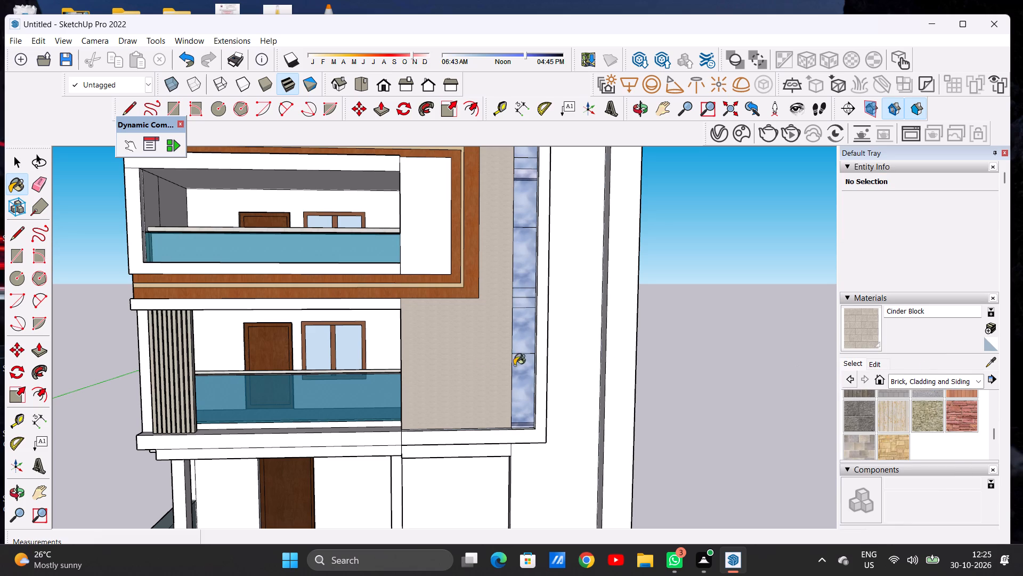
scroll(460, 381, up, 19)
scroll(441, 347, down, 5)
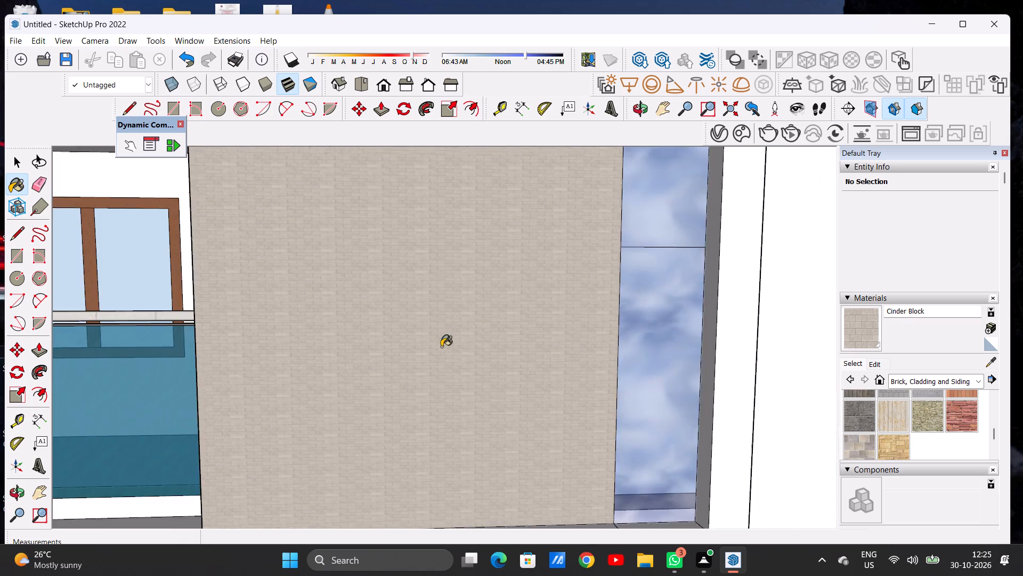
scroll(441, 347, down, 10)
Enlarge the Cinder Block texture on the wall by trying a height of 5' and settling on 10'.
click(874, 365)
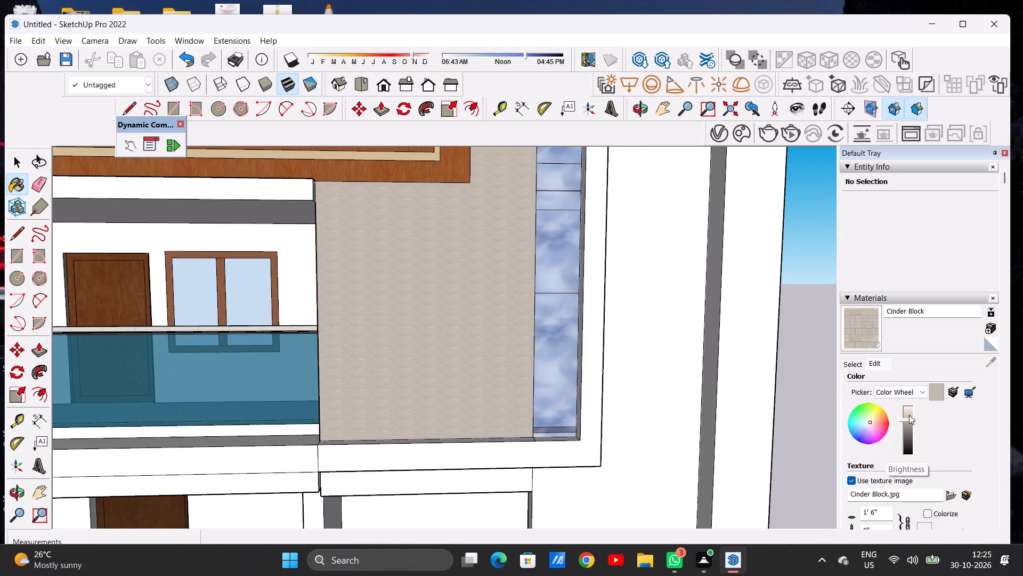
click(856, 366)
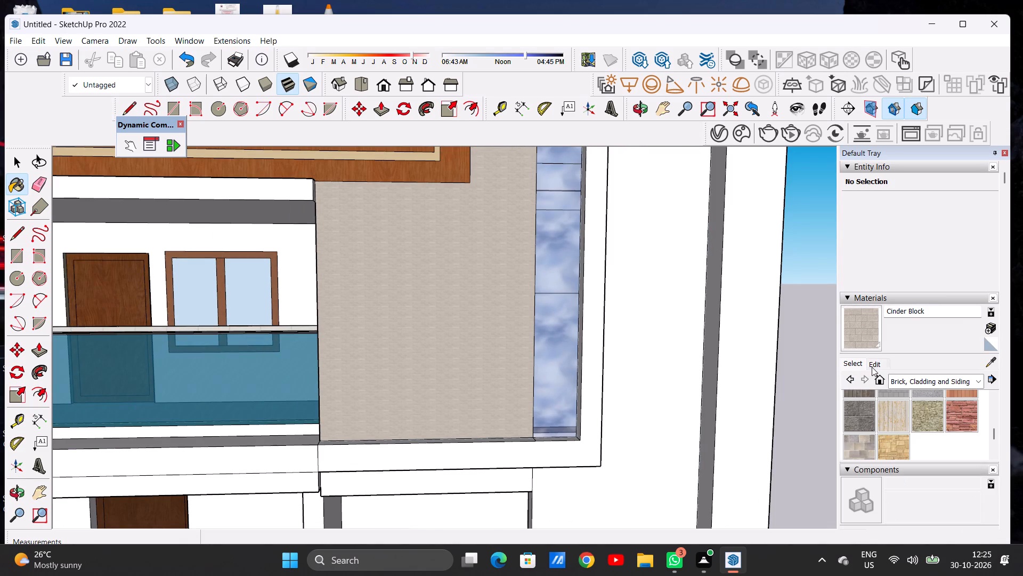
click(872, 367)
scroll(855, 336, down, 4)
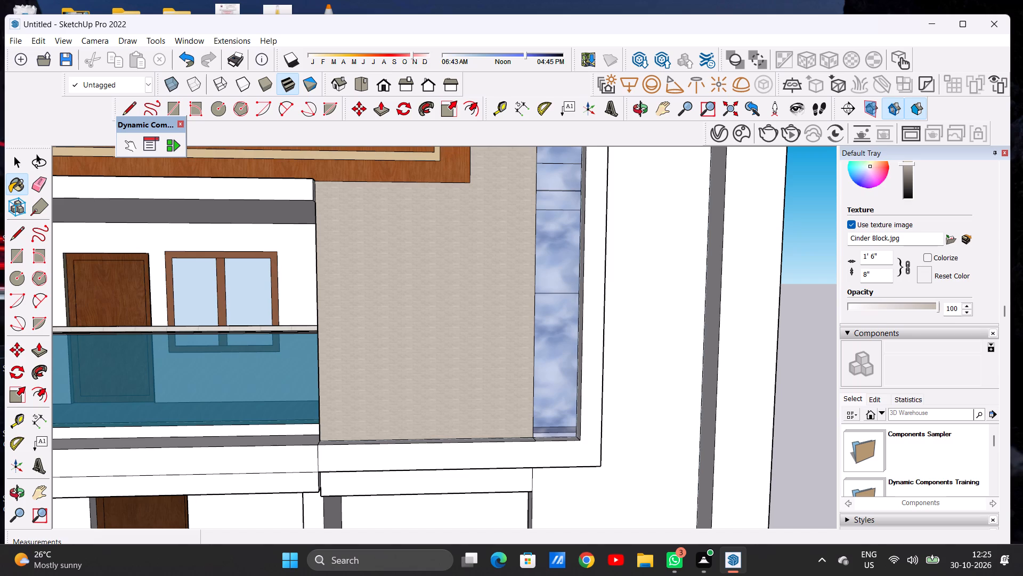
click(876, 273)
key(BackSpace)
key(BackSpace)
key(BackSpace)
key(BackSpace)
key(BackSpace)
key(BackSpace)
key(BackSpace)
key(BackSpace)
key(BackSpace)
key(BackSpace)
key(BackSpace)
key(BackSpace)
key(BackSpace)
key(BackSpace)
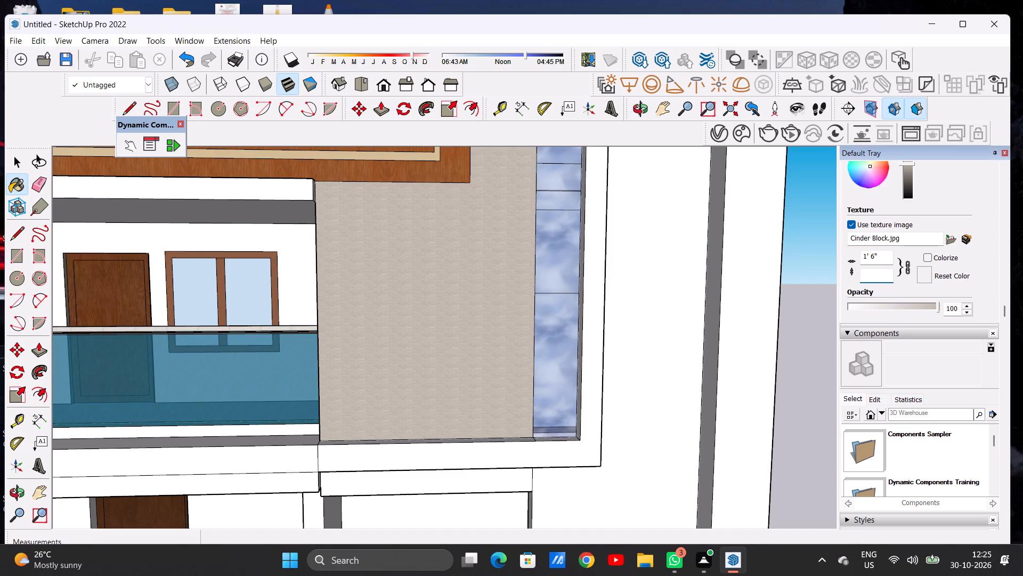
key(5)
key(apostrophe)
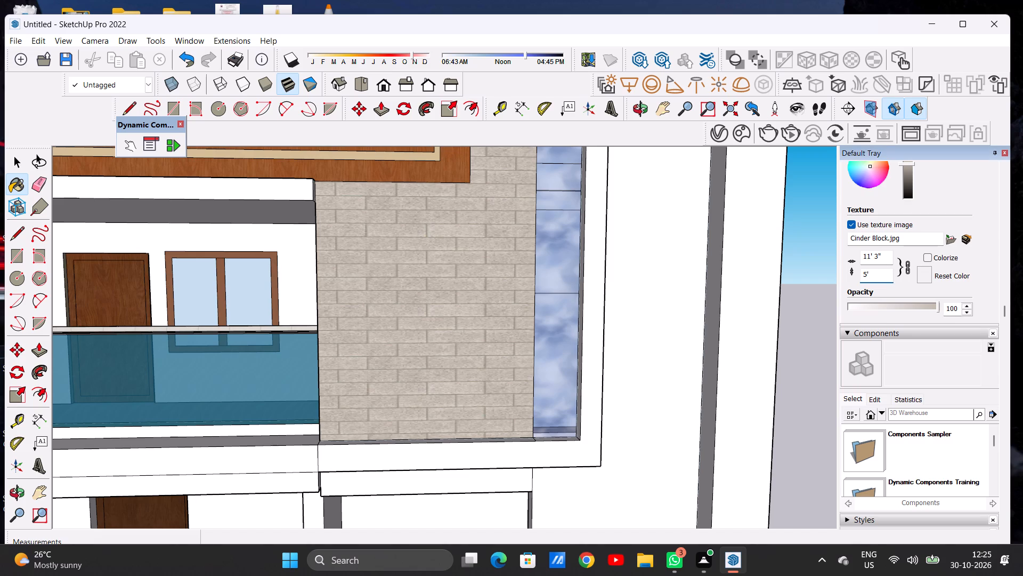
key(BackSpace)
key(BackSpace)
key(BackSpace)
key(BackSpace)
text(10)
key(apostrophe)
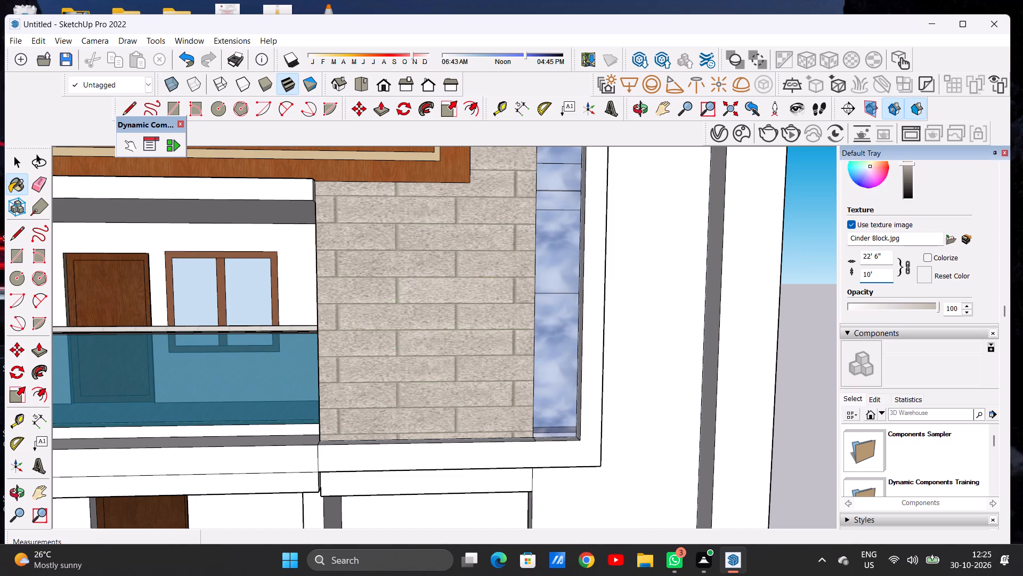
key(Return)
scroll(459, 377, down, 9)
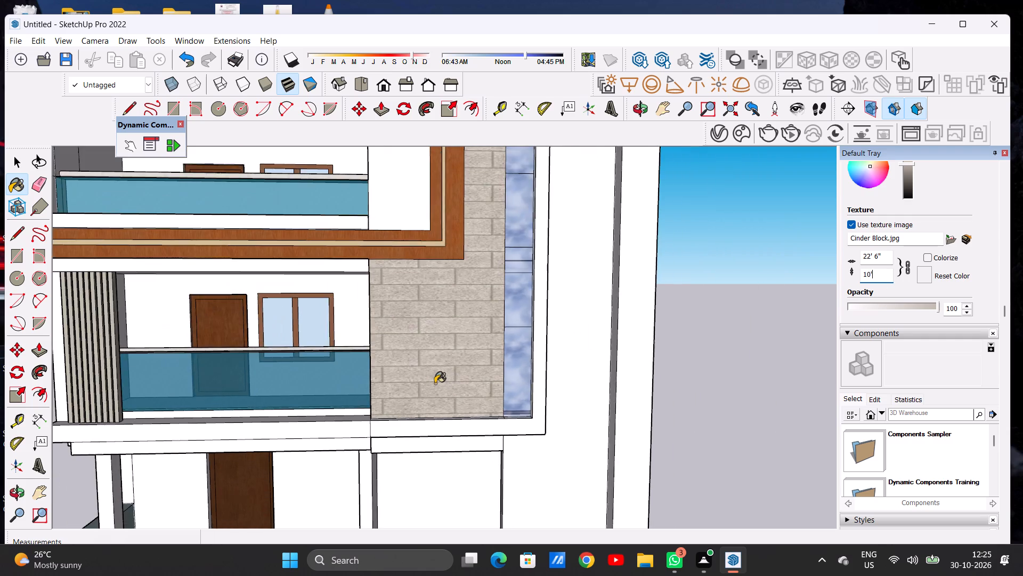
scroll(435, 383, down, 9)
scroll(432, 239, up, 18)
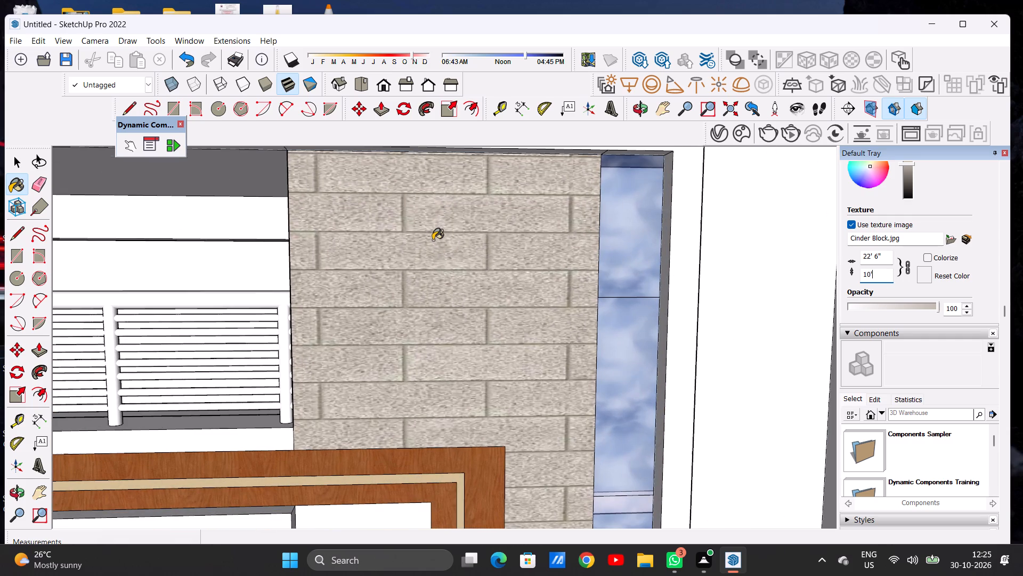
key(space)
scroll(434, 251, down, 14)
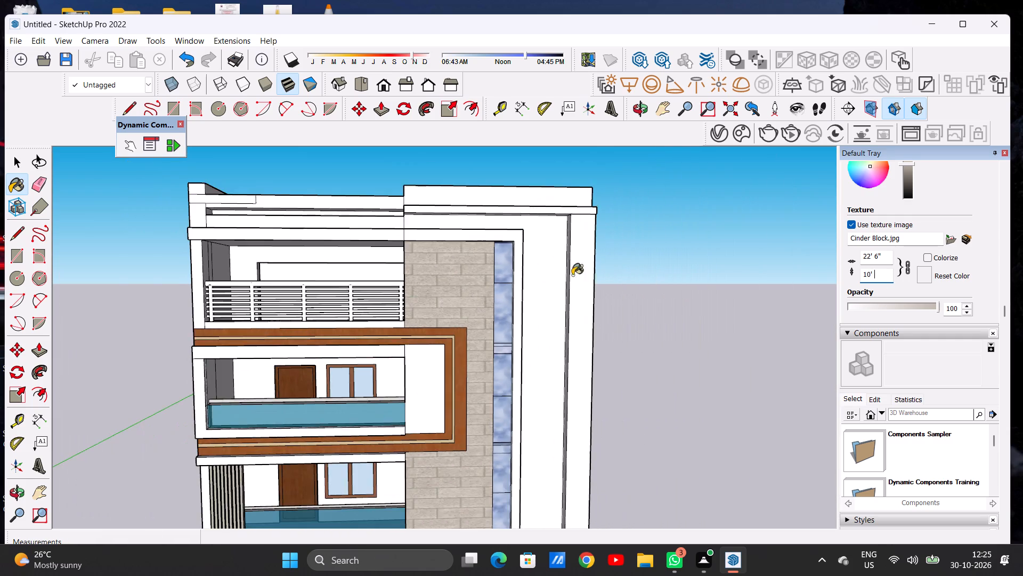
click(644, 263)
key(space)
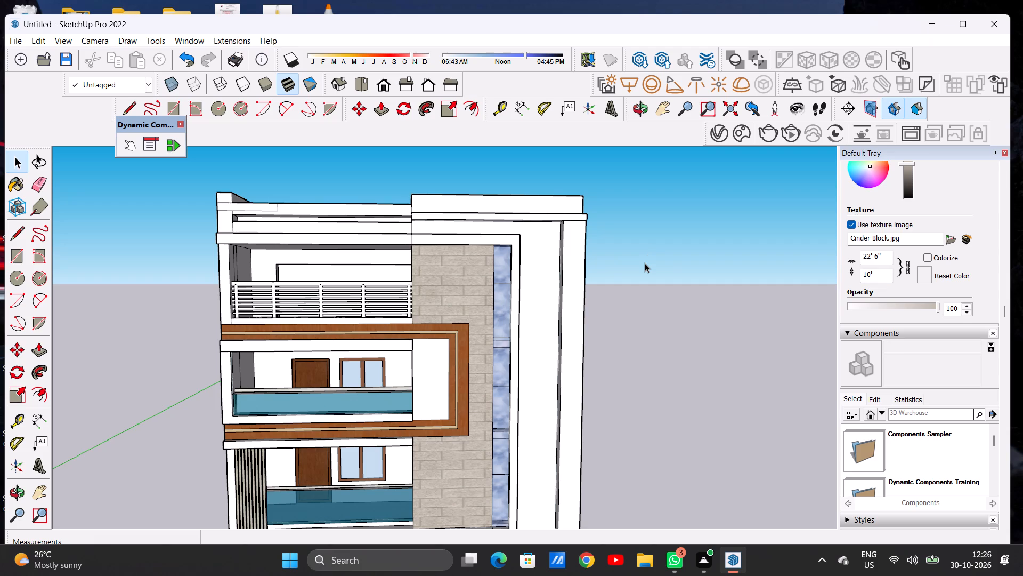
Examine the whole front facade and the tall glass strip's panels up close.
scroll(478, 264, down, 14)
scroll(482, 277, up, 3)
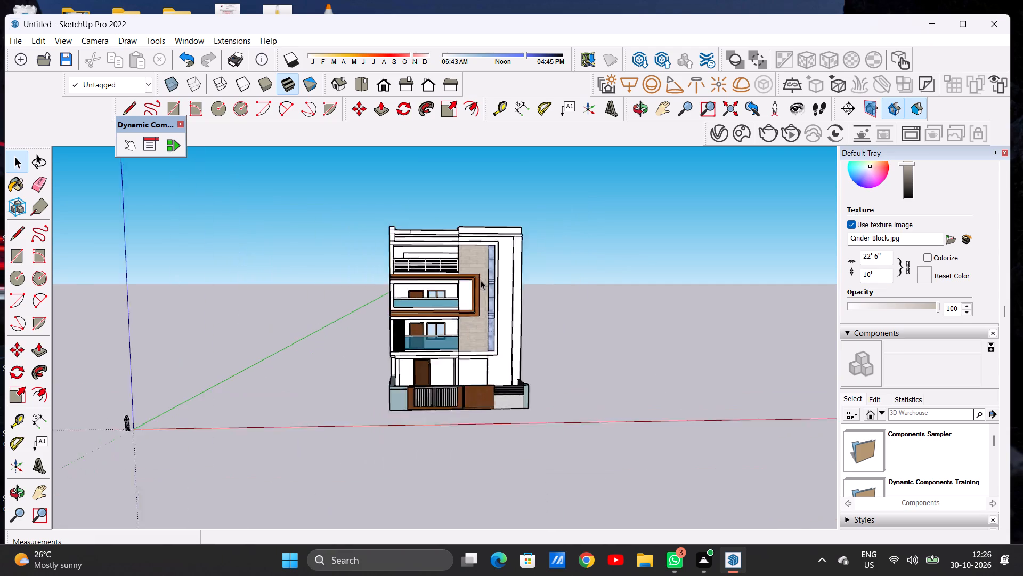
scroll(481, 280, up, 4)
scroll(489, 282, down, 1)
scroll(489, 282, up, 20)
scroll(489, 282, up, 4)
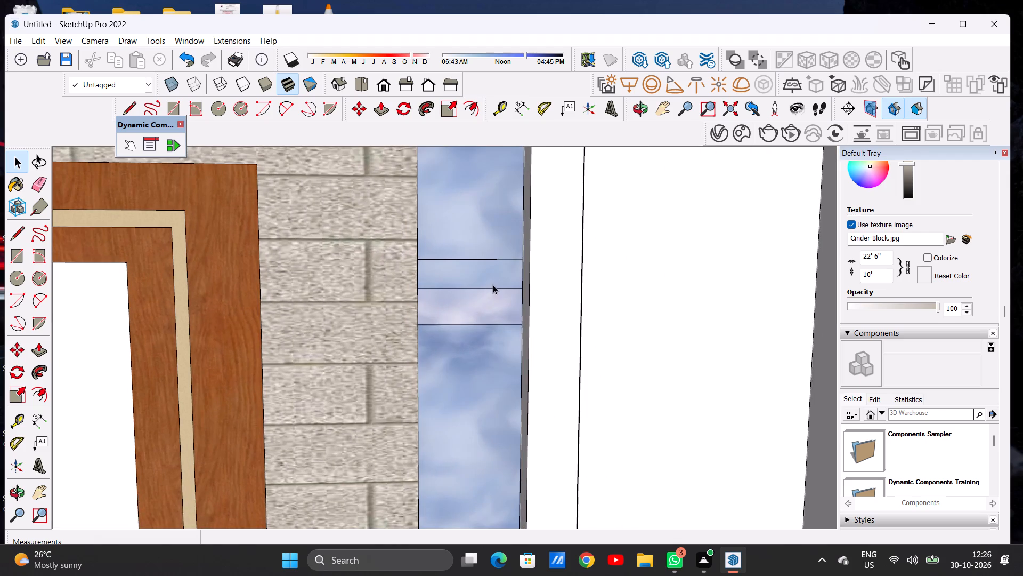
middle_drag(476, 298, 440, 299)
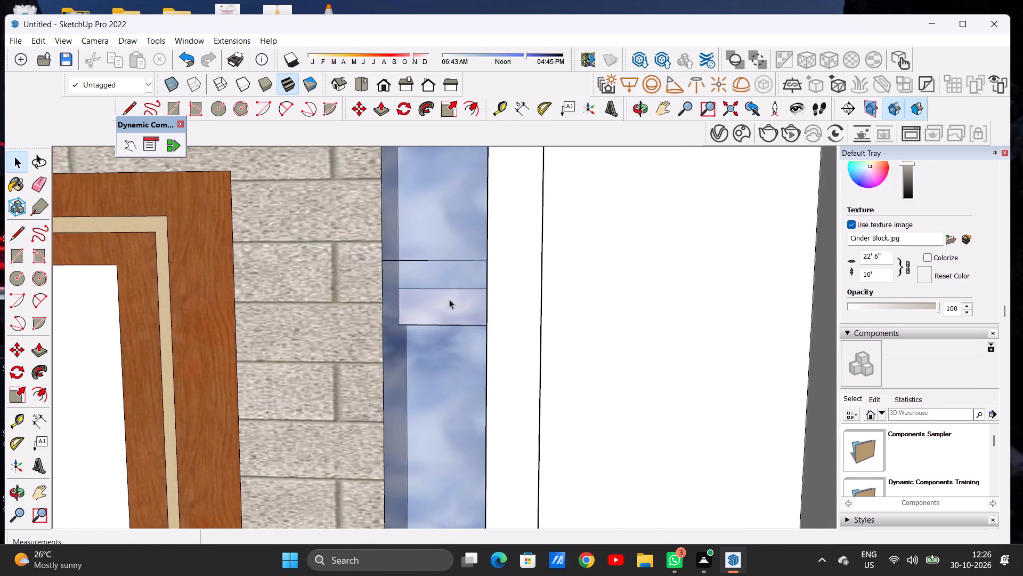
scroll(535, 305, down, 10)
scroll(588, 293, down, 19)
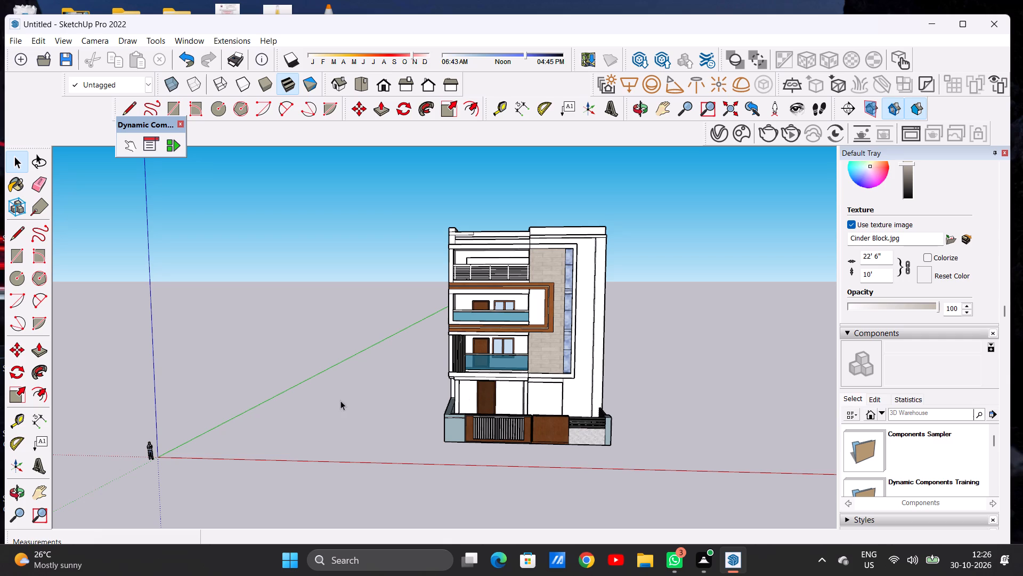
scroll(338, 402, down, 4)
Examine the ground-floor entrance door and its recessed surround up close.
scroll(445, 401, up, 18)
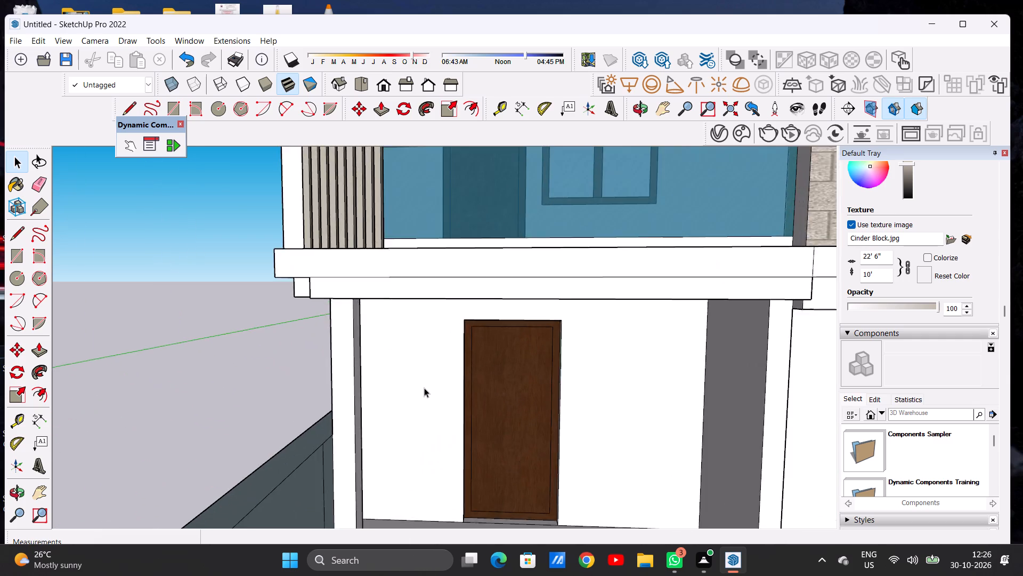
scroll(424, 388, up, 5)
middle_drag(432, 410, 446, 430)
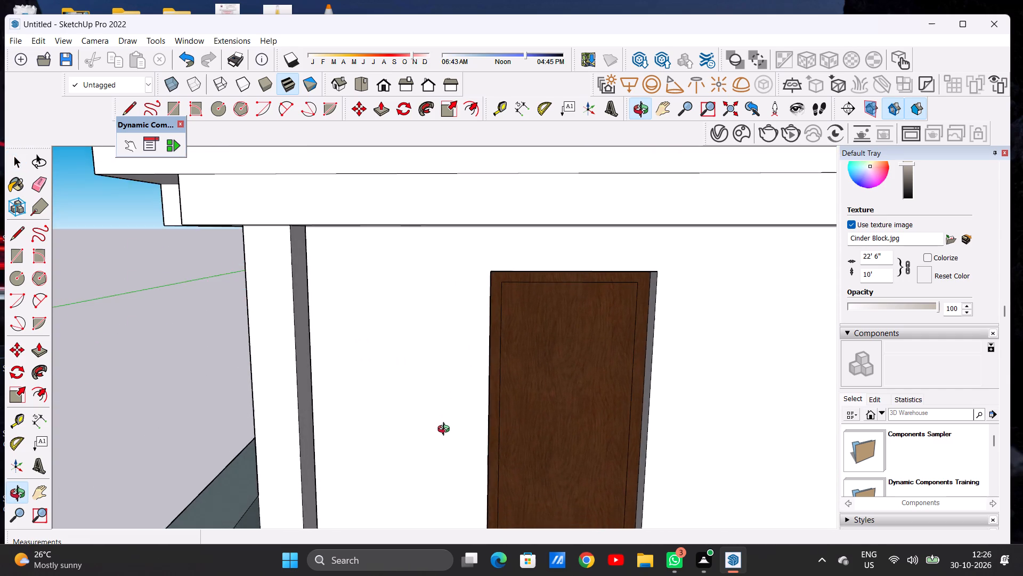
middle_drag(446, 430, 349, 430)
scroll(460, 377, down, 14)
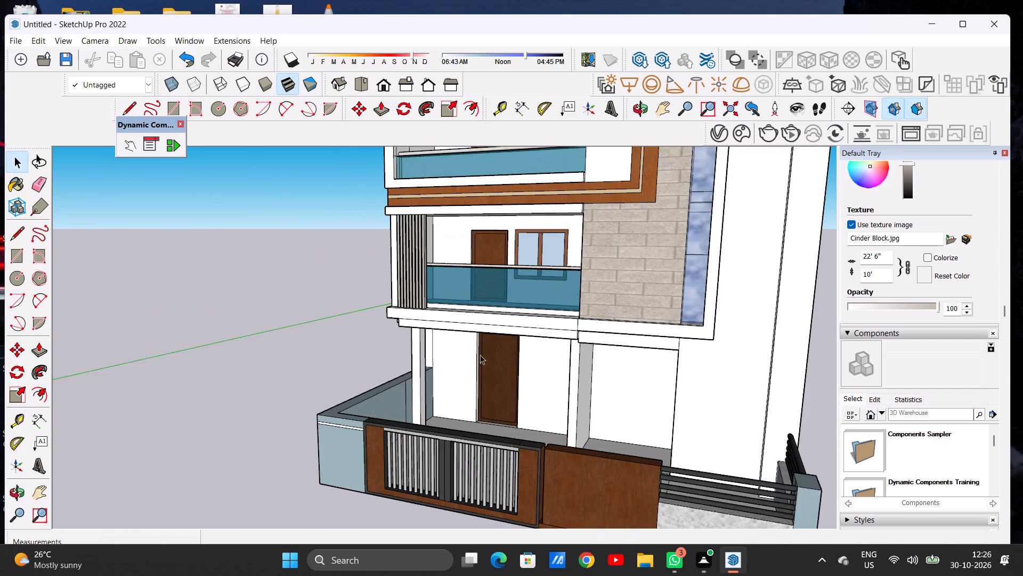
scroll(485, 410, down, 1)
scroll(485, 412, up, 13)
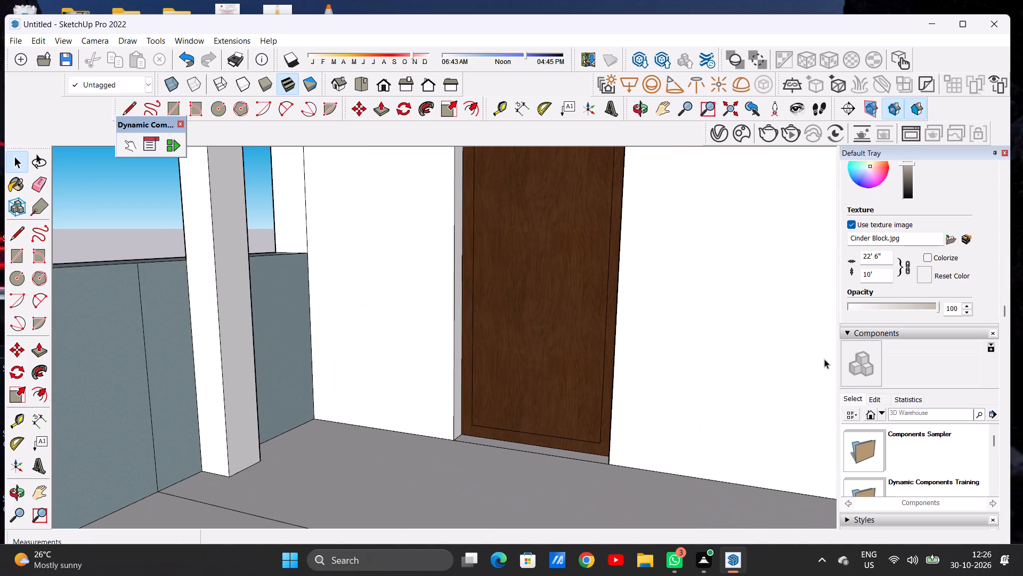
Look through the Tile materials for a finish for the entrance door's surround.
scroll(889, 324, up, 3)
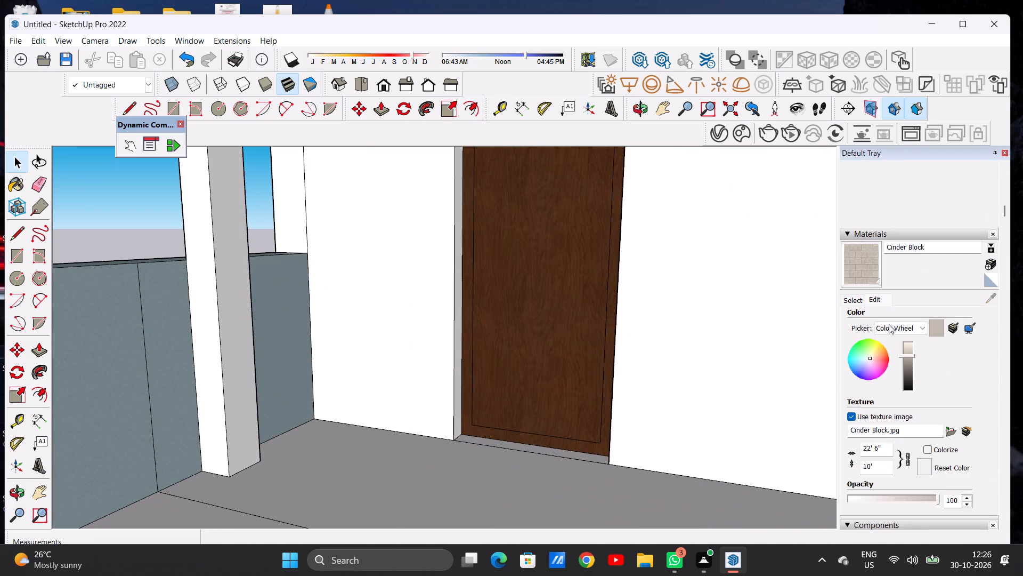
scroll(889, 324, up, 1)
click(846, 365)
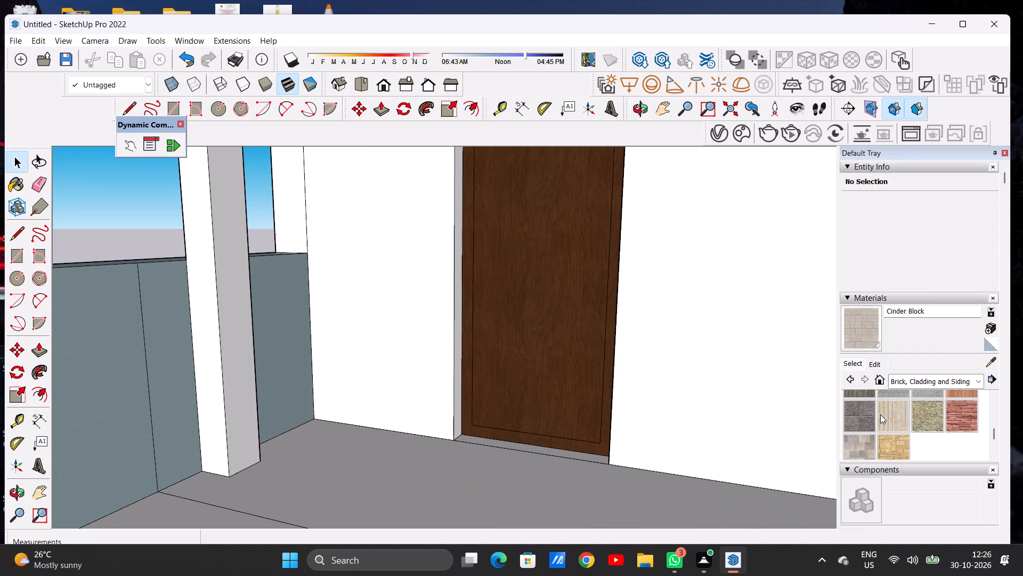
click(904, 381)
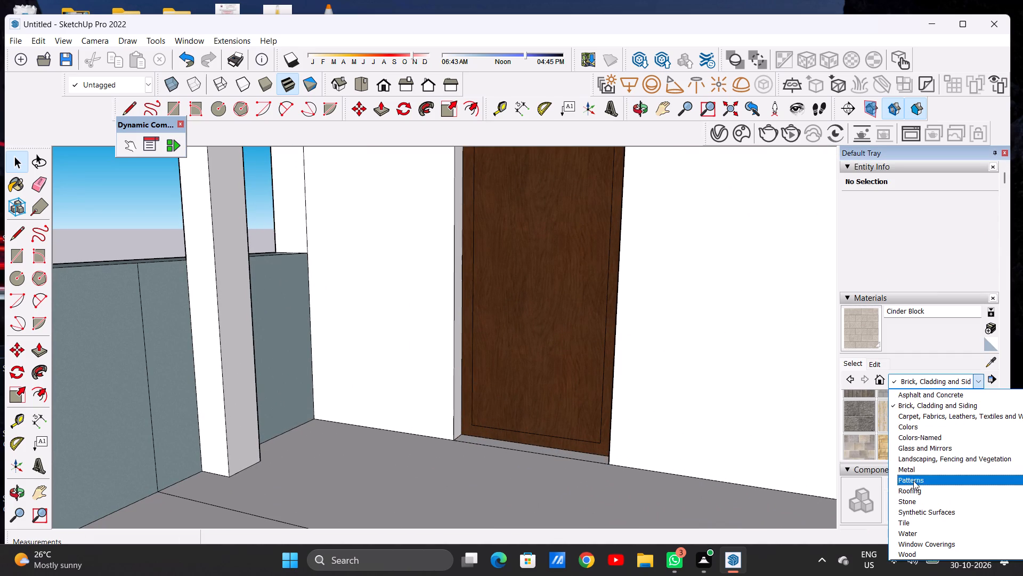
click(902, 517)
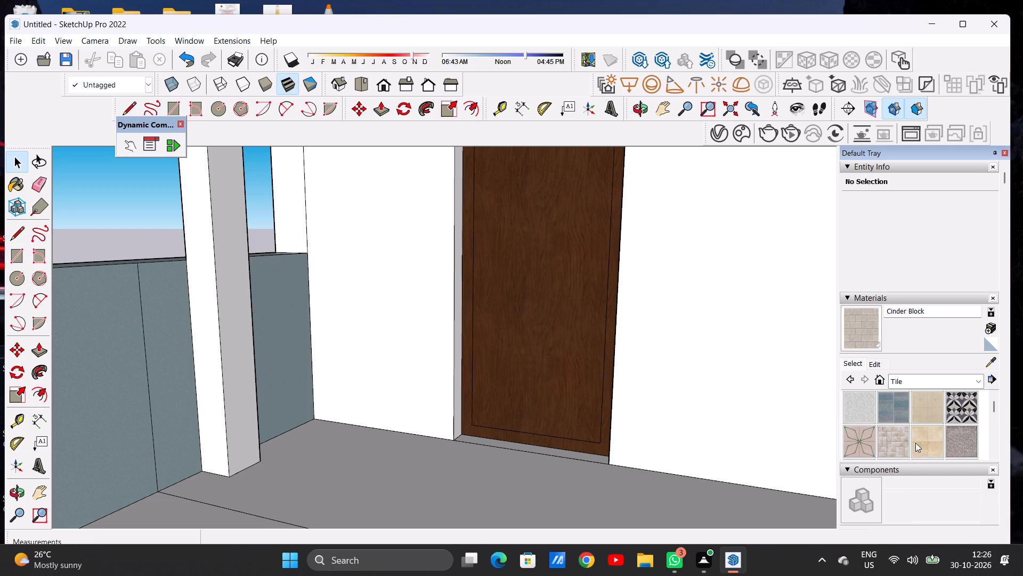
scroll(940, 430, down, 5)
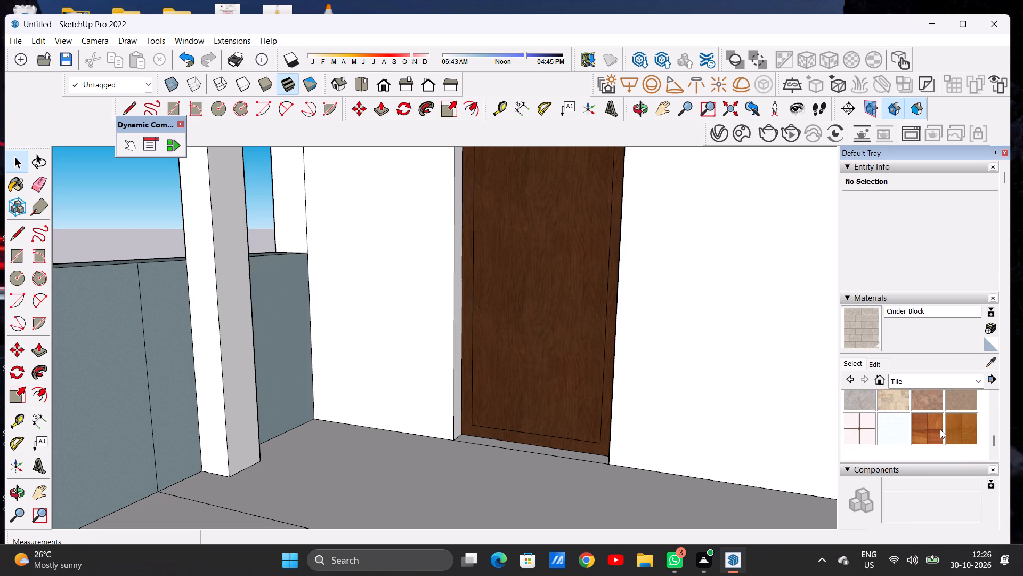
scroll(940, 429, up, 2)
scroll(940, 429, down, 3)
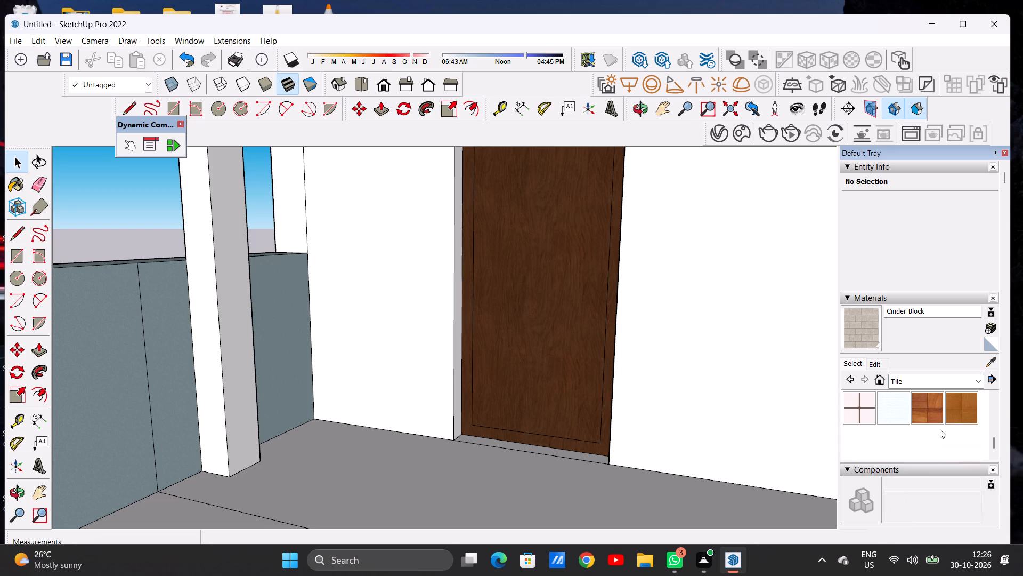
Paint the ground-floor entrance door's threshold and left reveal with Formica Beige from the Synthetic Surfaces materials.
click(910, 377)
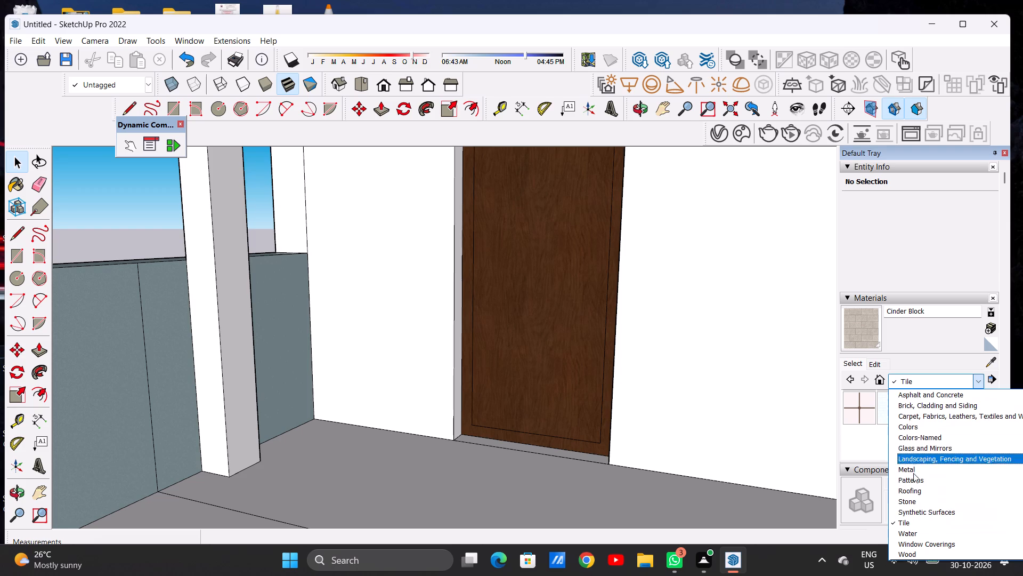
click(923, 511)
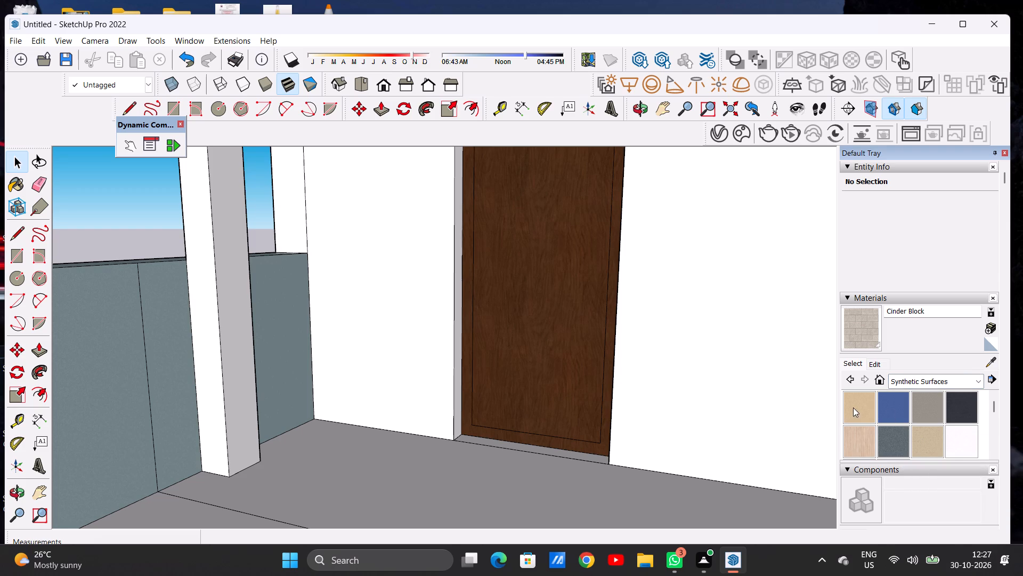
click(862, 410)
scroll(735, 467, down, 12)
scroll(628, 460, up, 12)
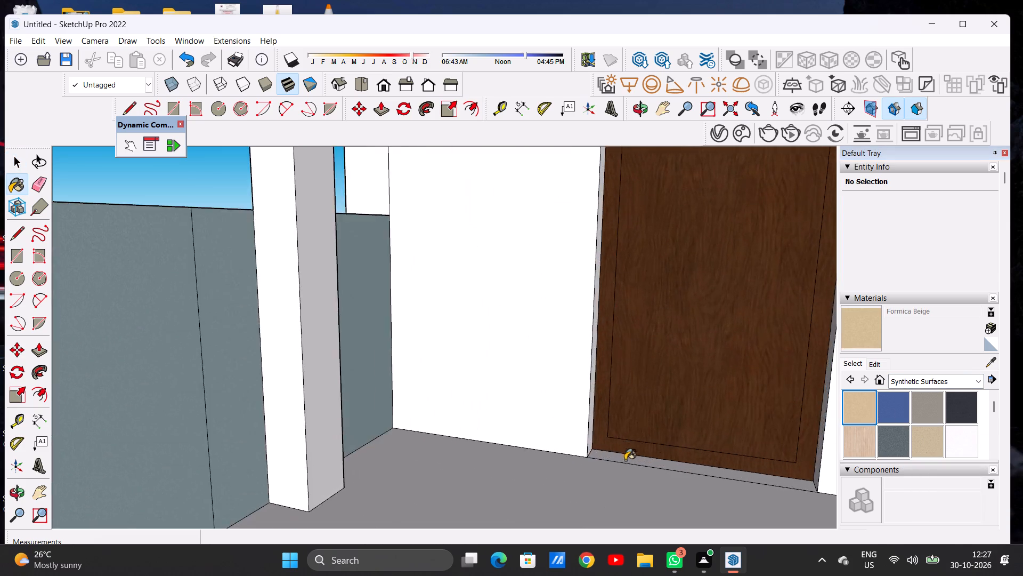
scroll(619, 463, down, 1)
scroll(619, 463, up, 7)
scroll(618, 470, down, 1)
scroll(618, 470, up, 1)
click(614, 454)
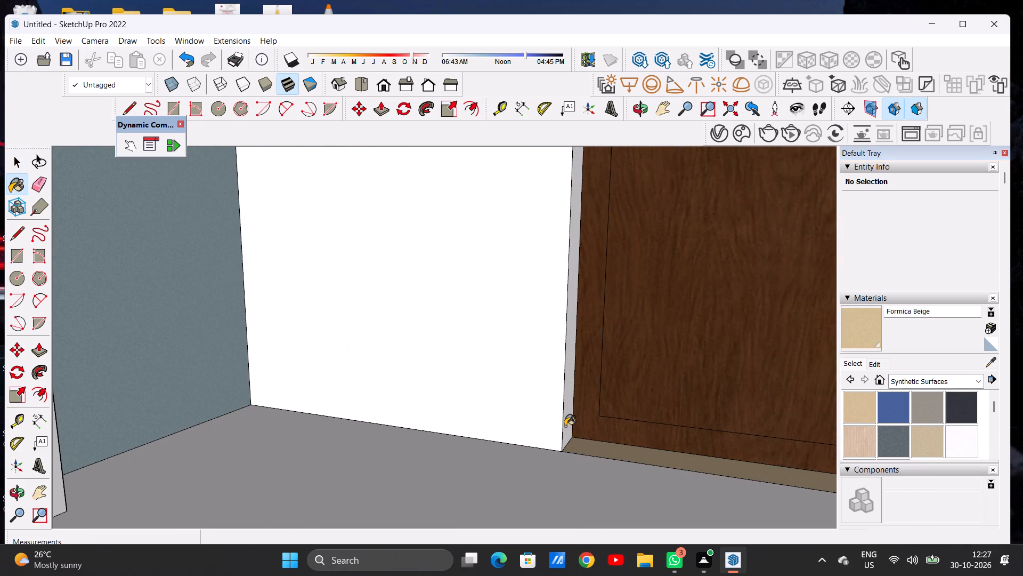
click(565, 426)
Paint the right reveal of the ground-floor entrance door with Formica Beige.
scroll(573, 468, down, 15)
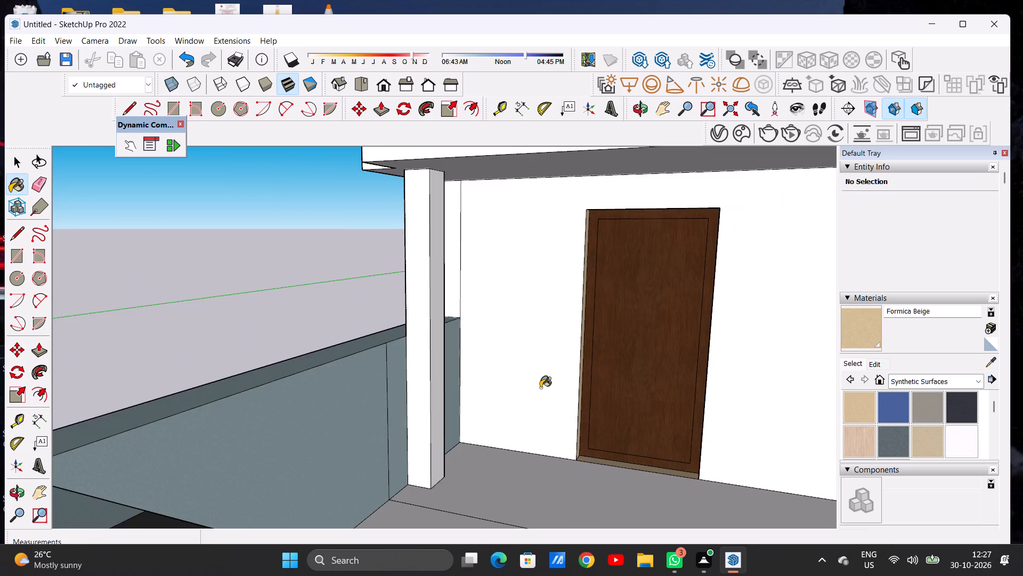
scroll(540, 388, down, 4)
middle_drag(550, 393, 732, 390)
scroll(526, 392, down, 5)
scroll(496, 359, up, 3)
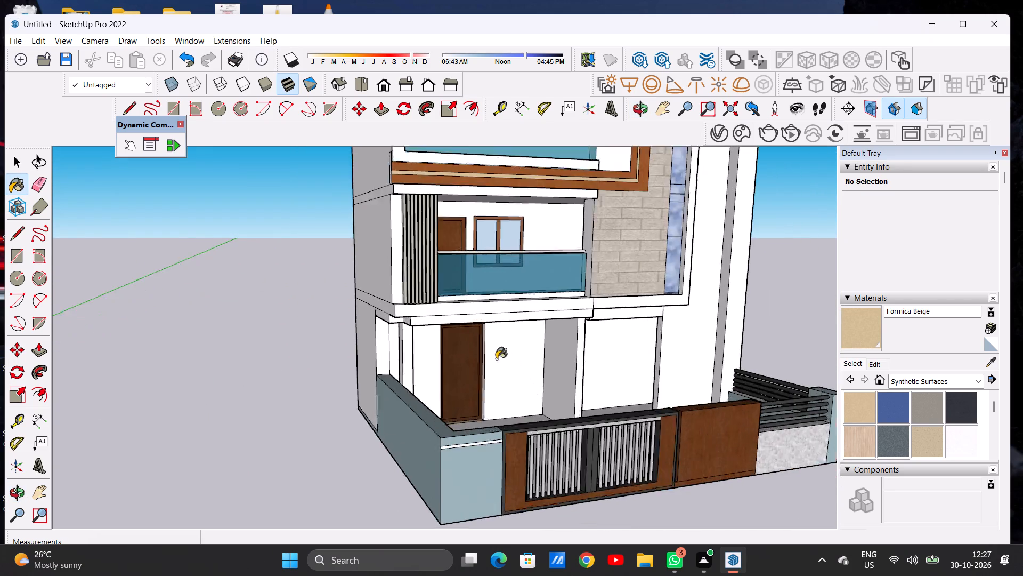
scroll(496, 359, up, 19)
scroll(475, 356, down, 1)
scroll(475, 356, up, 1)
click(500, 335)
Paint the underside of the opening above the ground-floor entrance door with Formica Beige.
scroll(498, 354, down, 7)
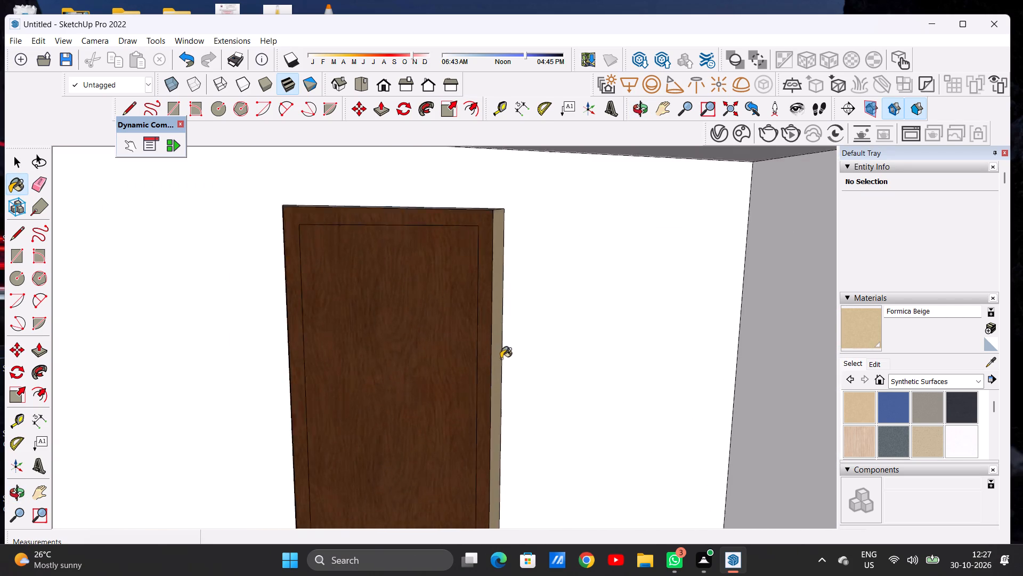
scroll(501, 358, down, 6)
middle_drag(479, 369, 364, 313)
scroll(449, 308, up, 3)
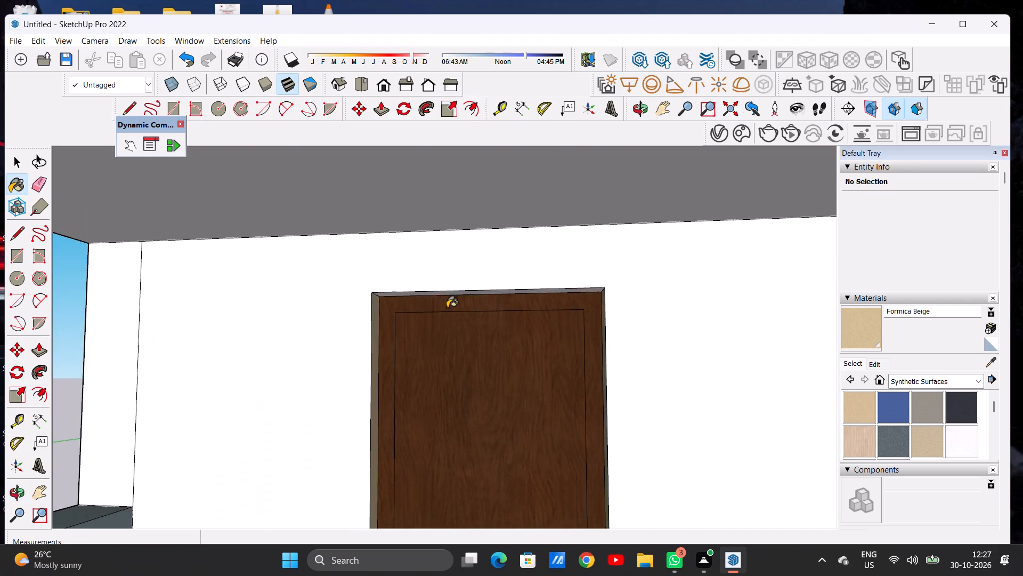
scroll(447, 308, up, 5)
scroll(426, 294, down, 2)
scroll(424, 293, up, 3)
middle_drag(415, 330, 413, 283)
scroll(439, 285, up, 5)
click(439, 285)
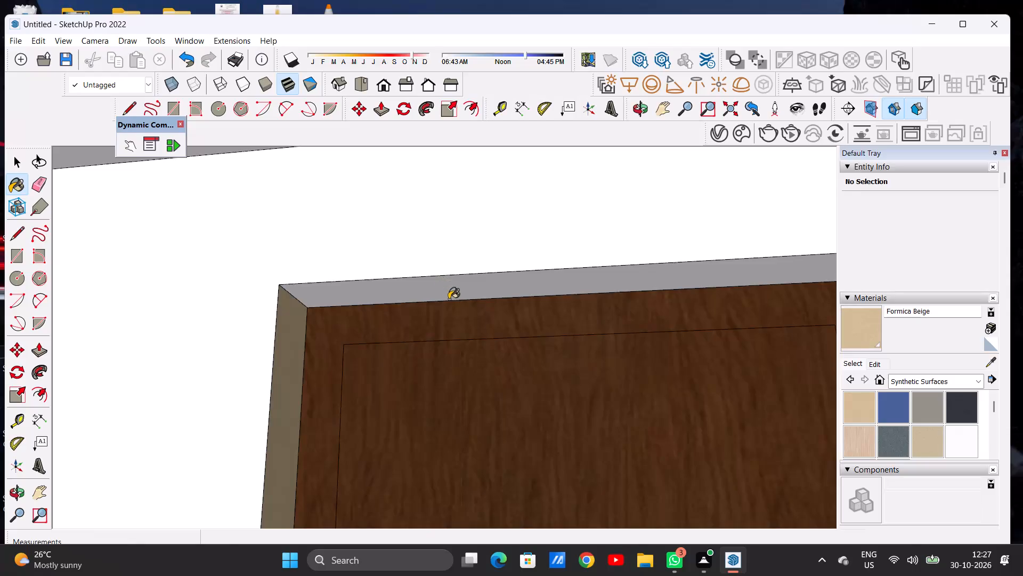
Examine the front gate, the ground-floor entrance and the first balcony's door, and finish painting.
scroll(461, 310, down, 20)
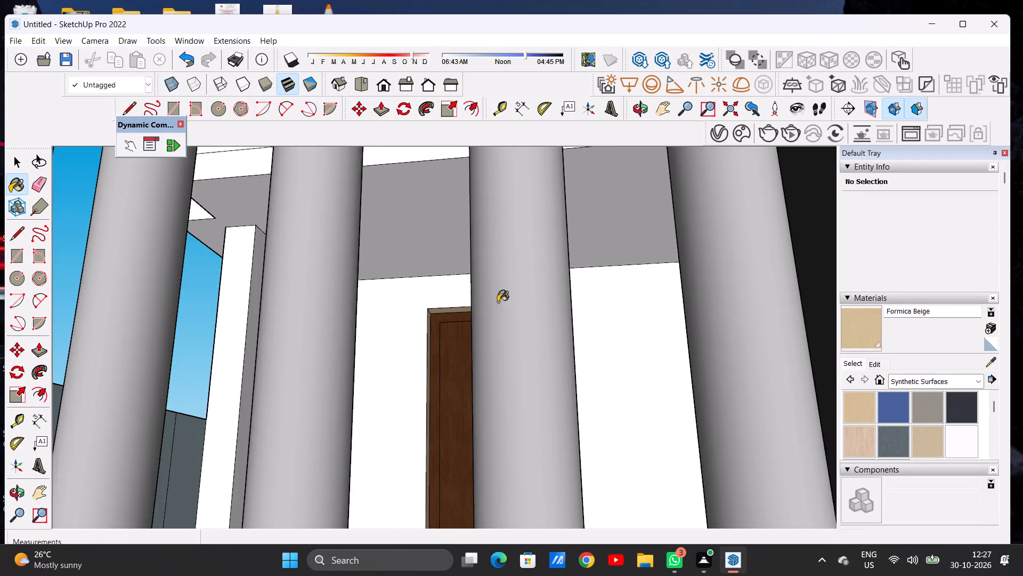
scroll(498, 302, down, 1)
middle_drag(485, 316, 498, 409)
scroll(500, 374, down, 20)
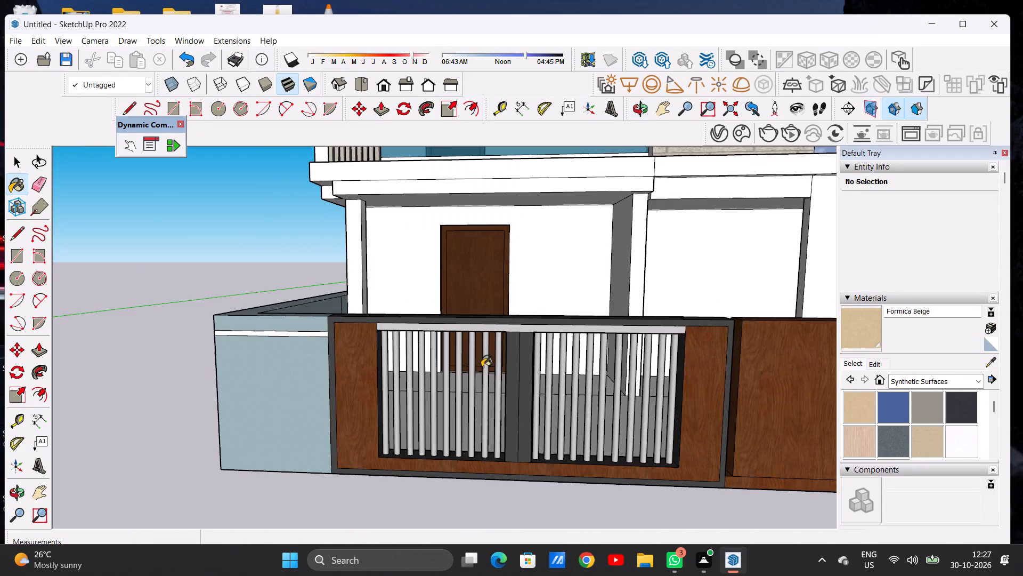
scroll(482, 367, down, 1)
middle_drag(465, 279, 488, 315)
scroll(434, 326, down, 8)
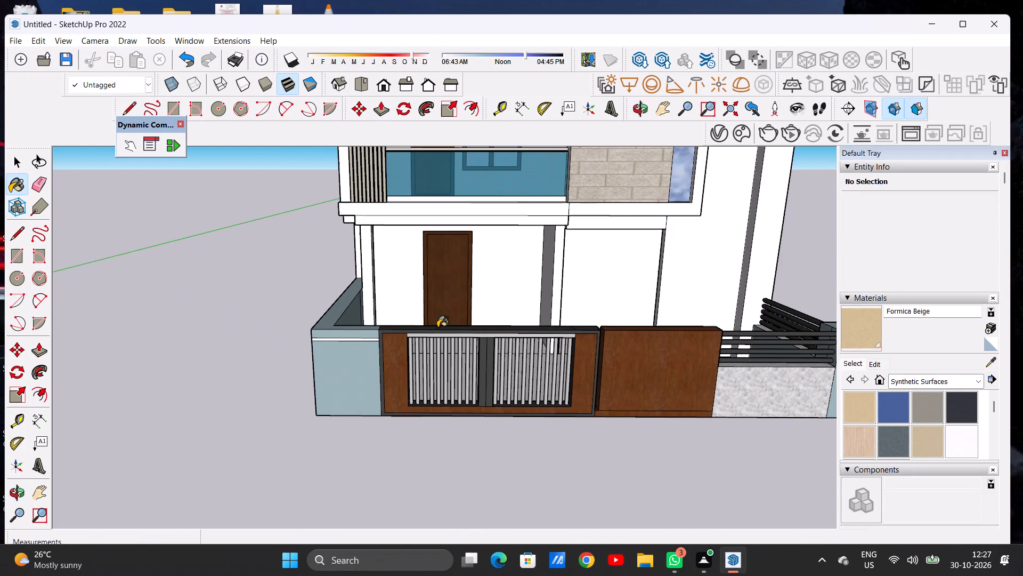
scroll(437, 287, down, 5)
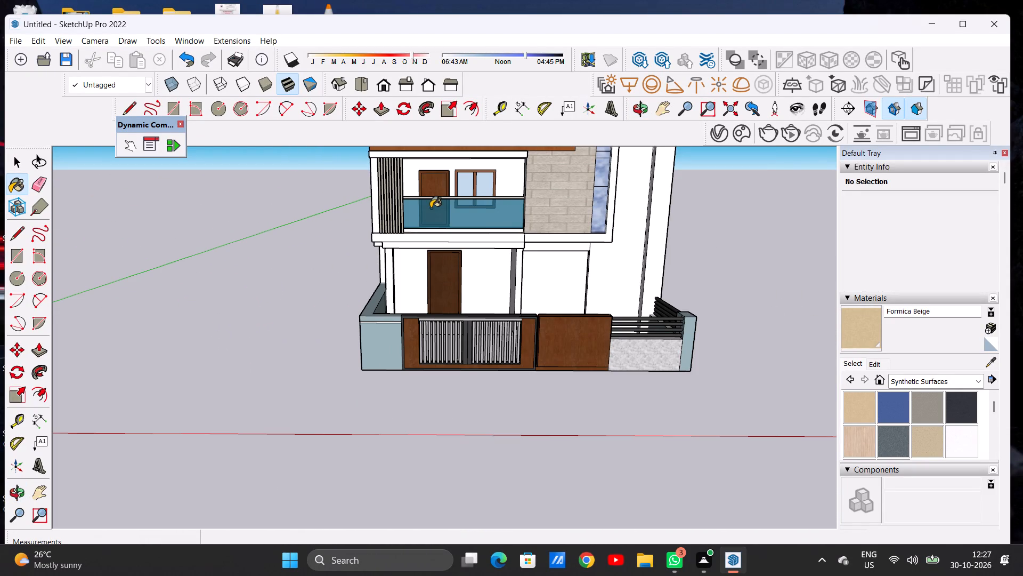
scroll(436, 198, up, 1)
scroll(436, 198, down, 2)
scroll(436, 198, up, 1)
scroll(436, 198, down, 1)
scroll(436, 198, up, 8)
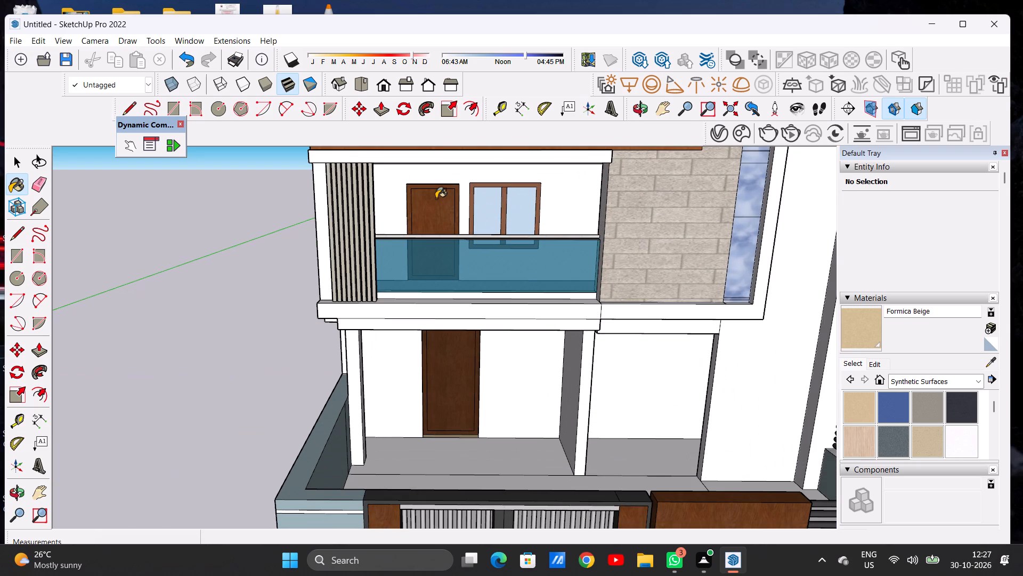
key(space)
Examine the whole front facade and the wooden frame around the upper balcony from several angles.
scroll(433, 220, down, 6)
scroll(438, 253, up, 1)
scroll(438, 253, down, 8)
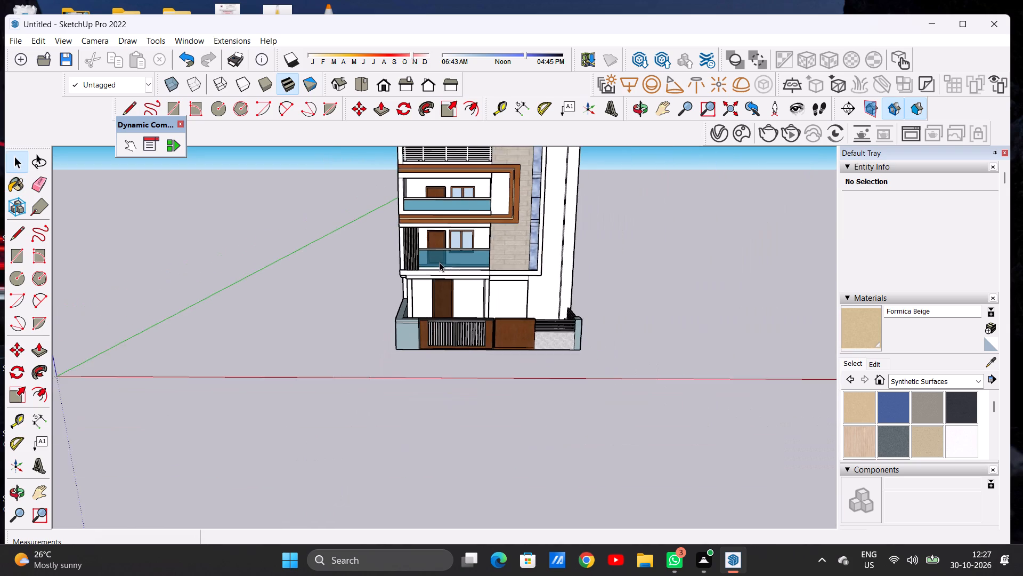
scroll(440, 262, up, 1)
scroll(440, 262, down, 3)
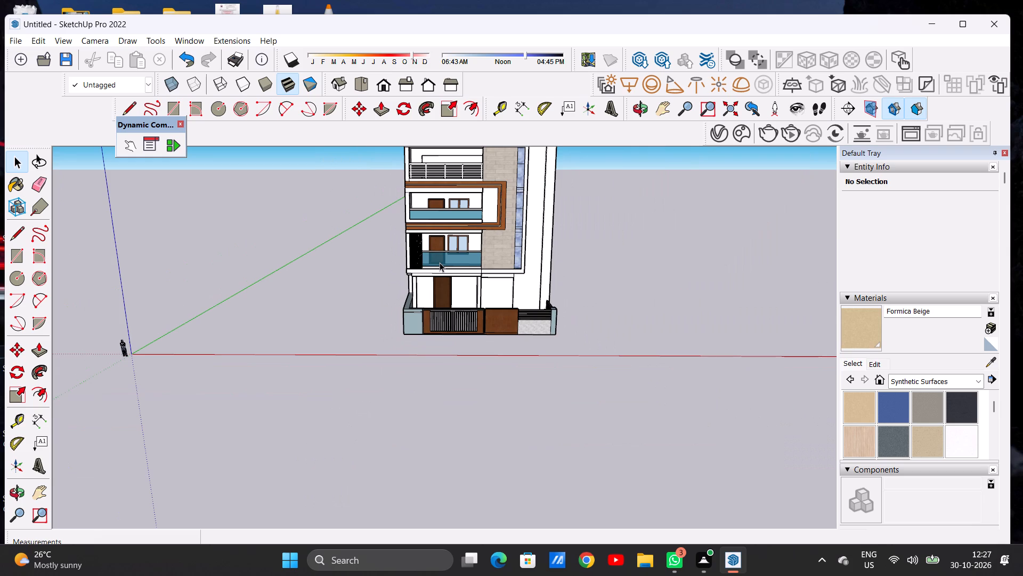
scroll(454, 267, down, 7)
scroll(475, 241, up, 2)
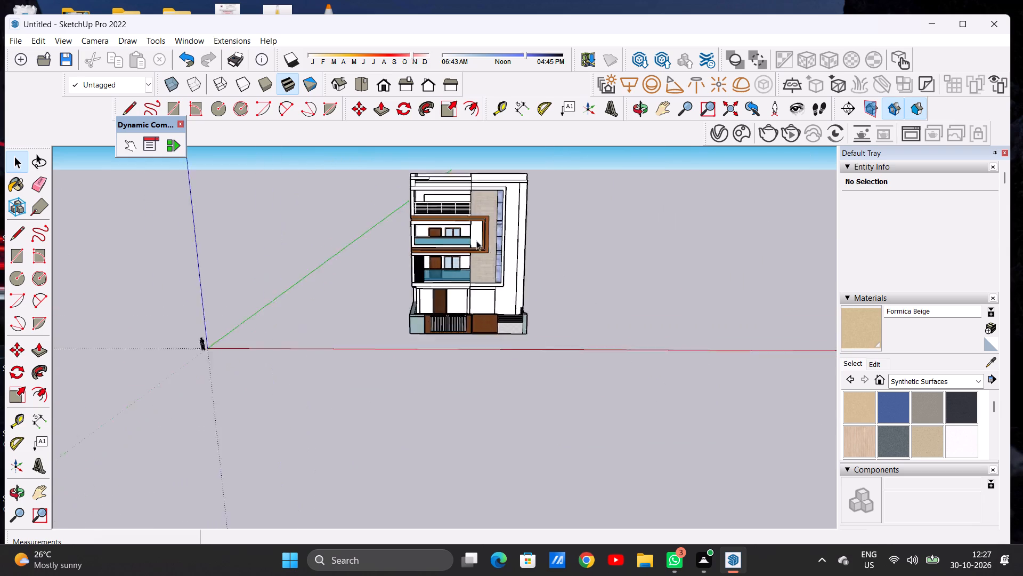
scroll(476, 241, up, 20)
scroll(476, 241, up, 4)
middle_drag(499, 211, 404, 231)
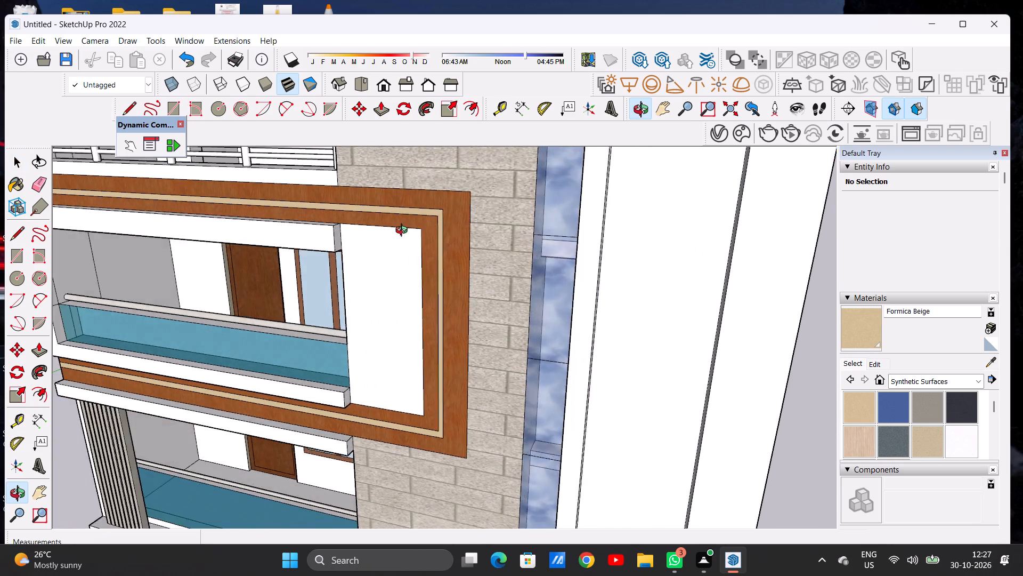
middle_drag(404, 231, 698, 173)
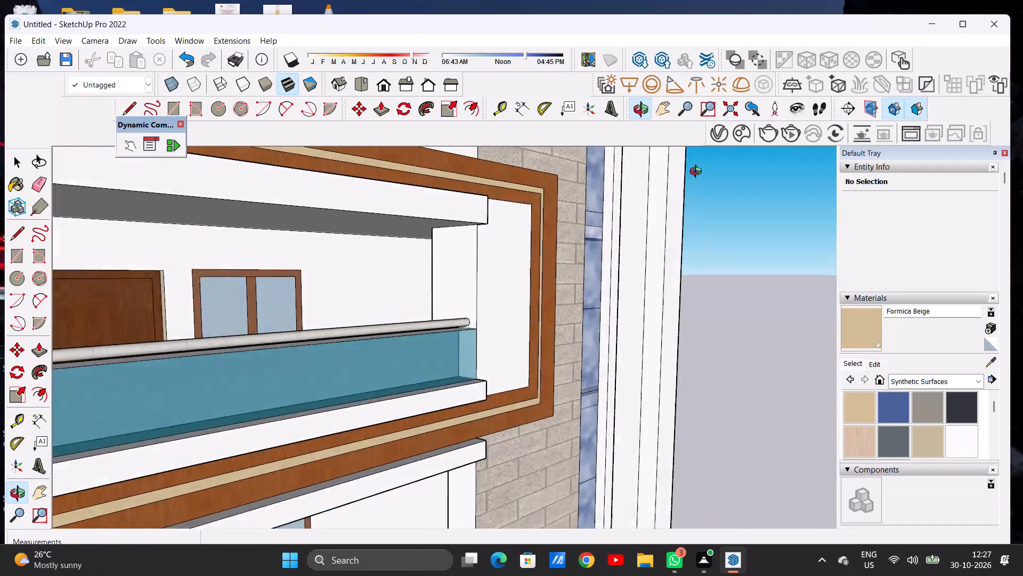
middle_drag(698, 173, 506, 219)
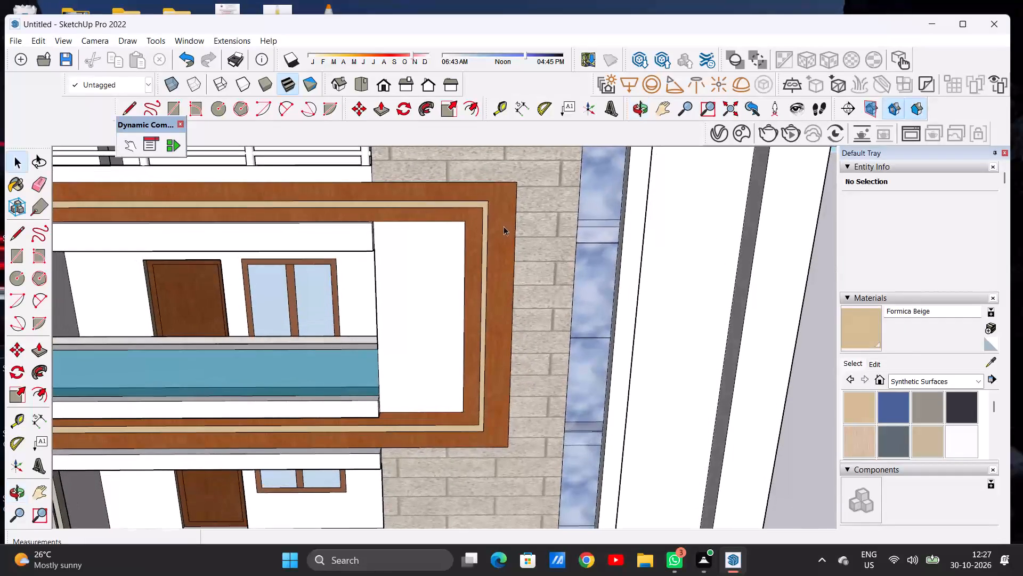
scroll(512, 263, down, 12)
scroll(415, 271, down, 10)
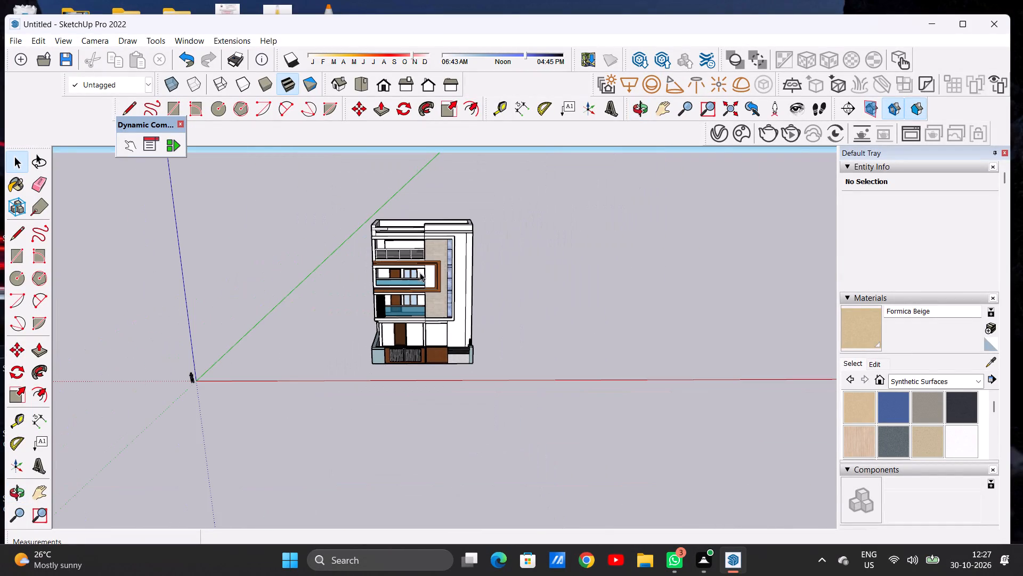
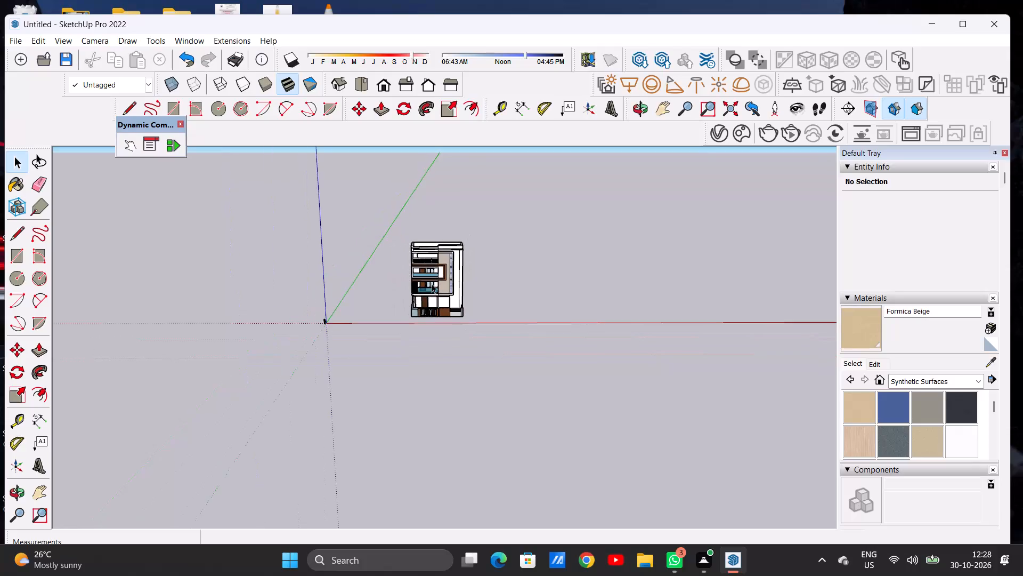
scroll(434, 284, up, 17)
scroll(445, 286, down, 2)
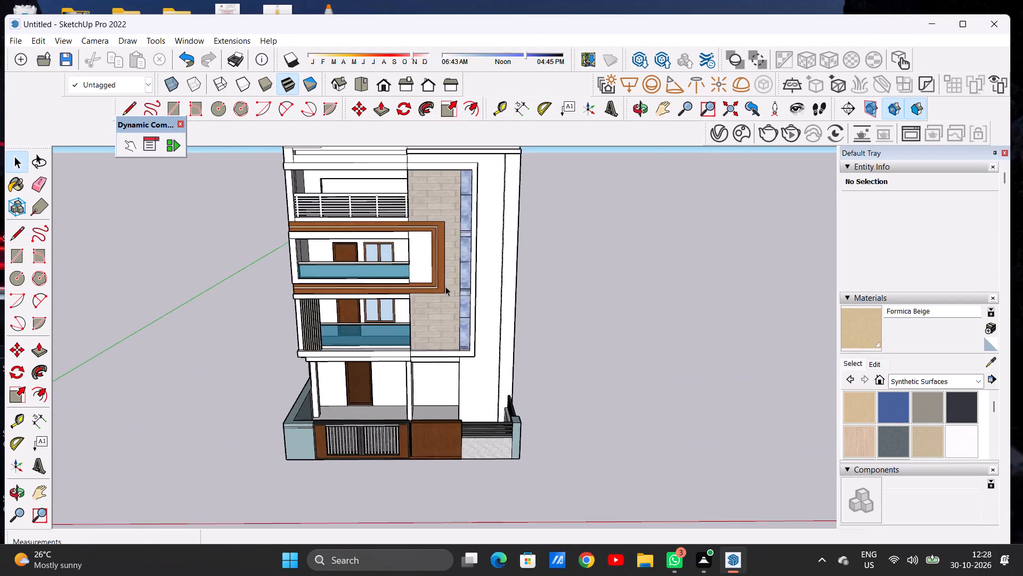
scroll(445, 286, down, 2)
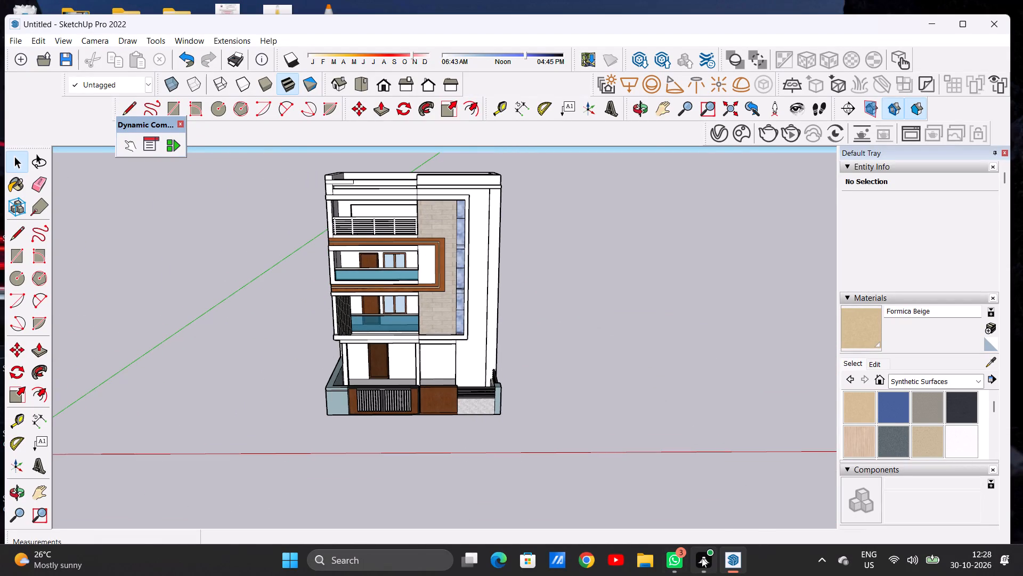
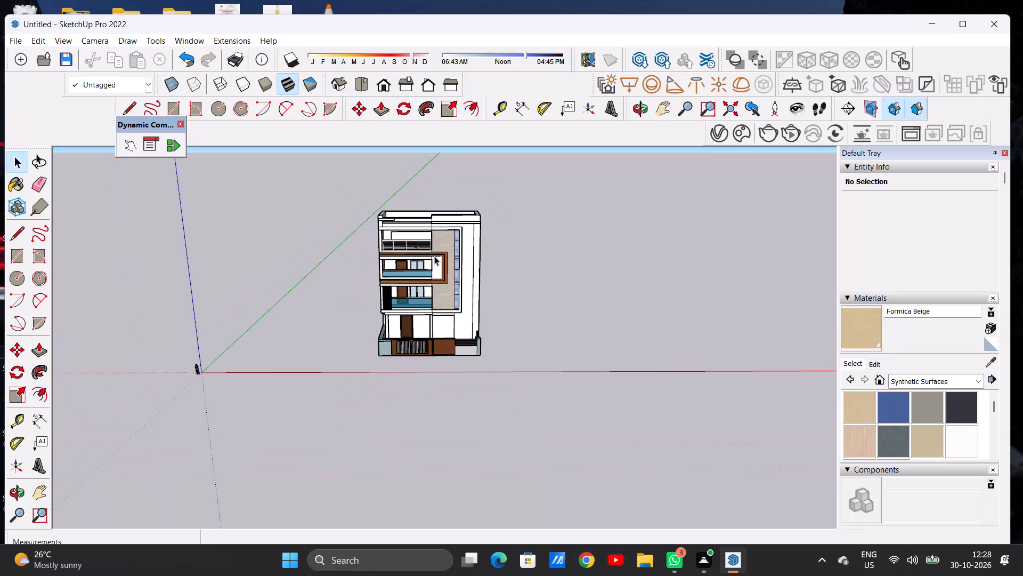
Examine the front facade from near and far, from the roof parapet down to the gate.
scroll(433, 234, up, 9)
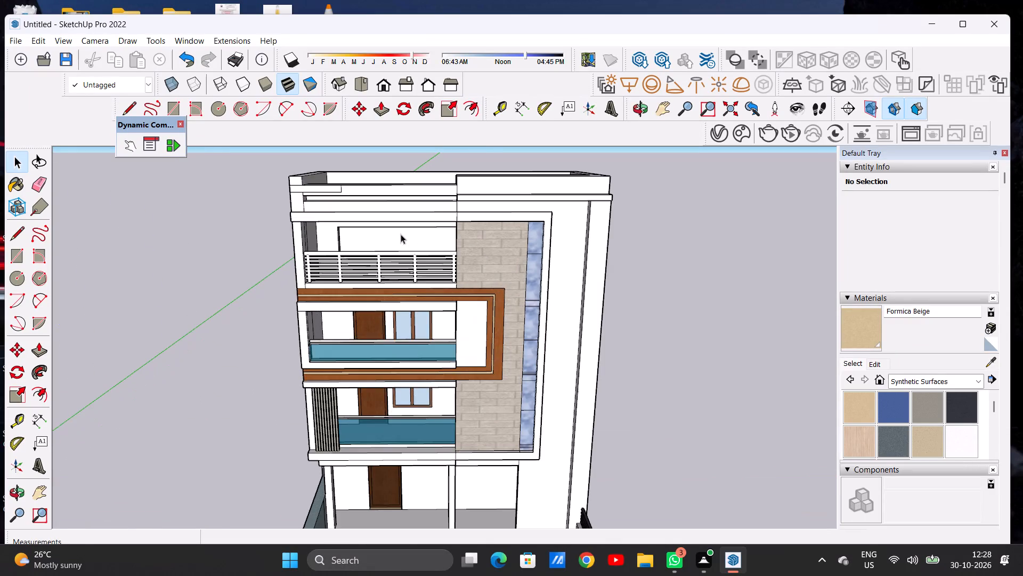
scroll(401, 234, up, 2)
middle_drag(408, 248, 401, 283)
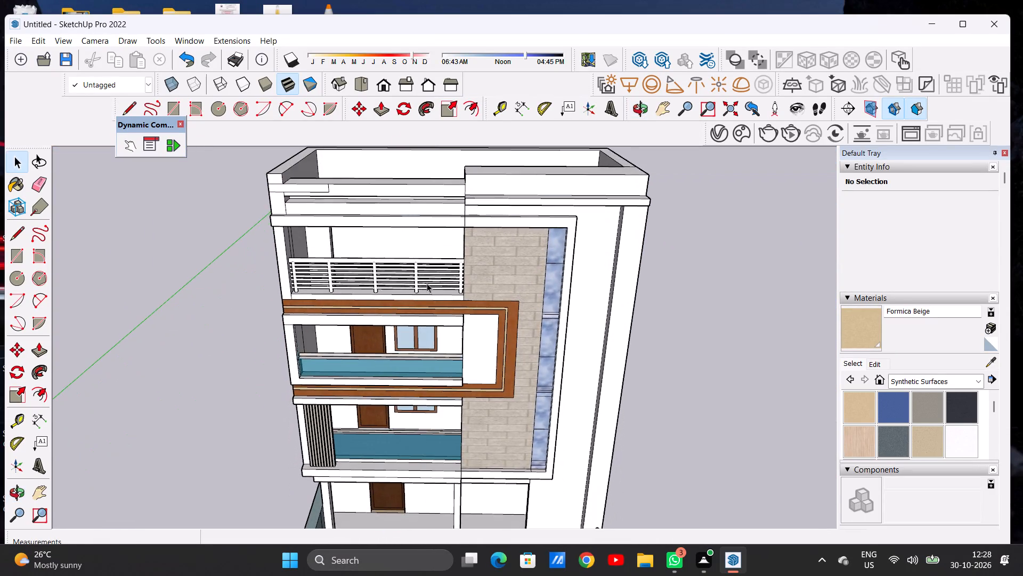
scroll(429, 265, down, 12)
scroll(486, 323, up, 6)
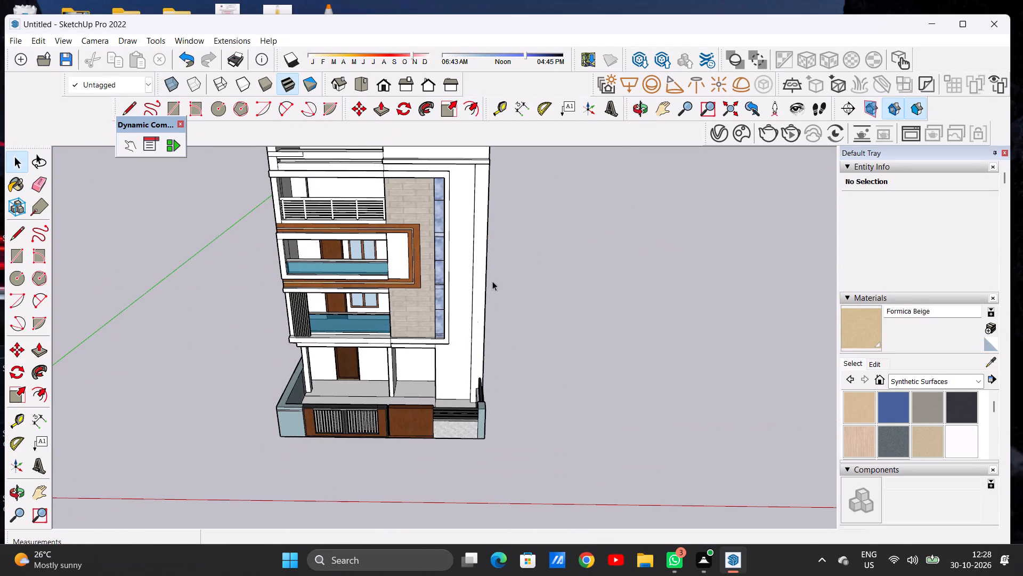
scroll(494, 279, down, 6)
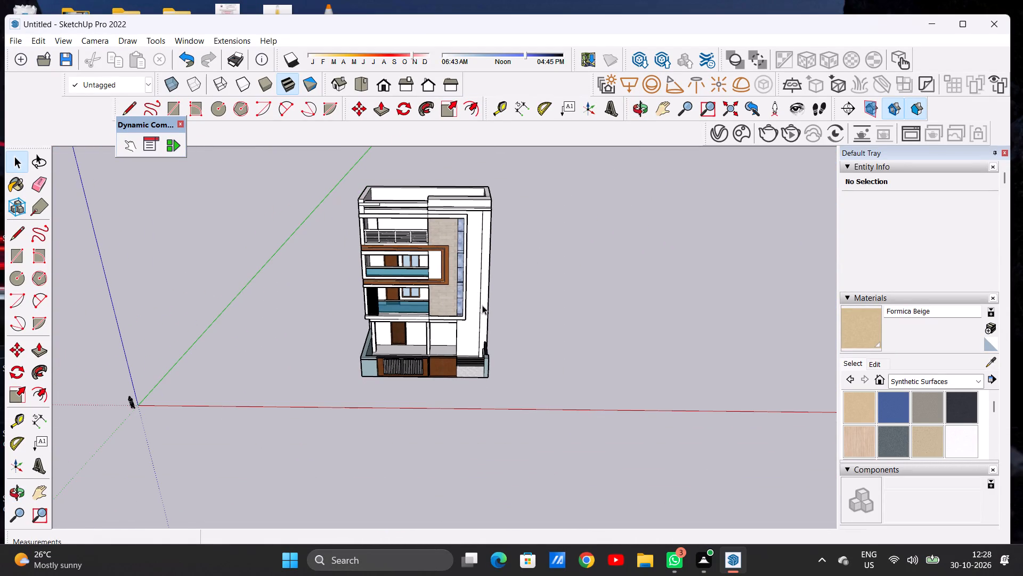
scroll(482, 305, down, 1)
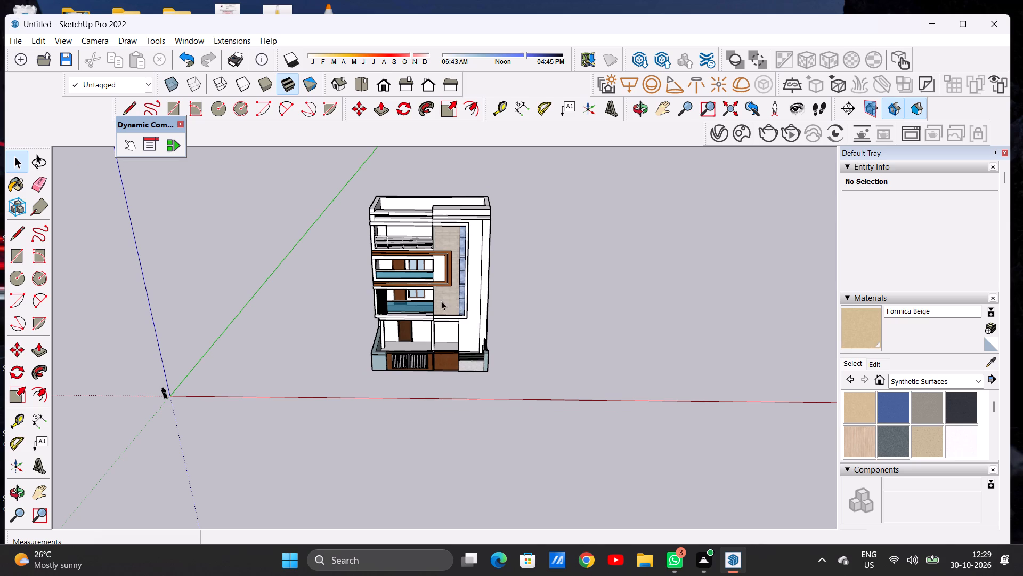
scroll(451, 298, up, 8)
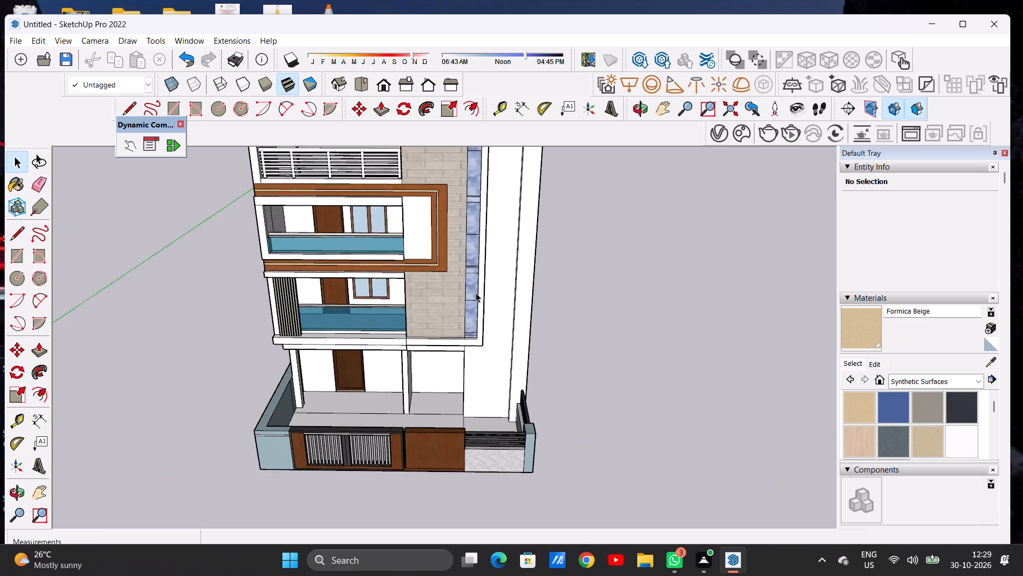
scroll(476, 293, up, 1)
middle_drag(489, 318, 501, 259)
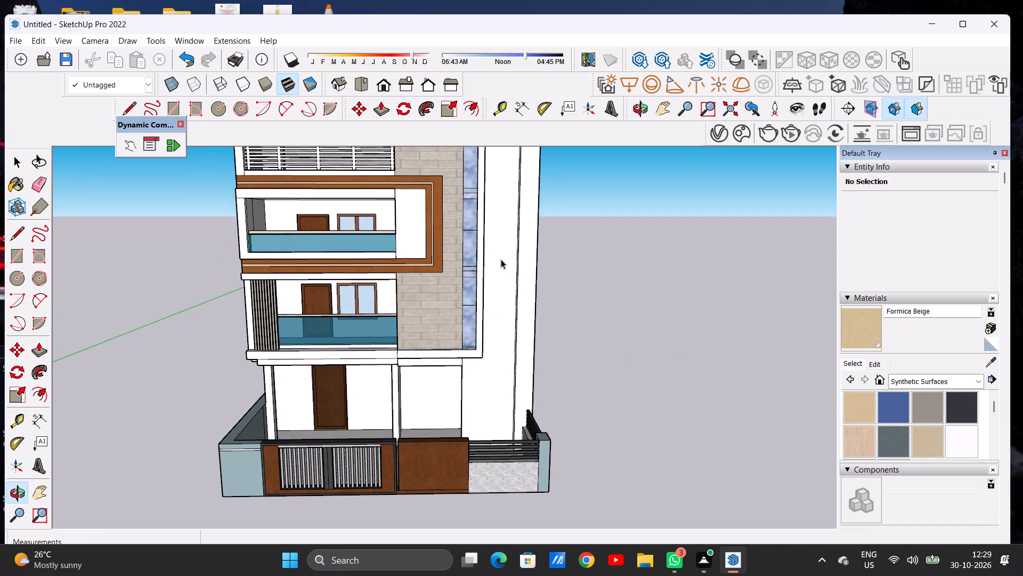
scroll(500, 270, down, 14)
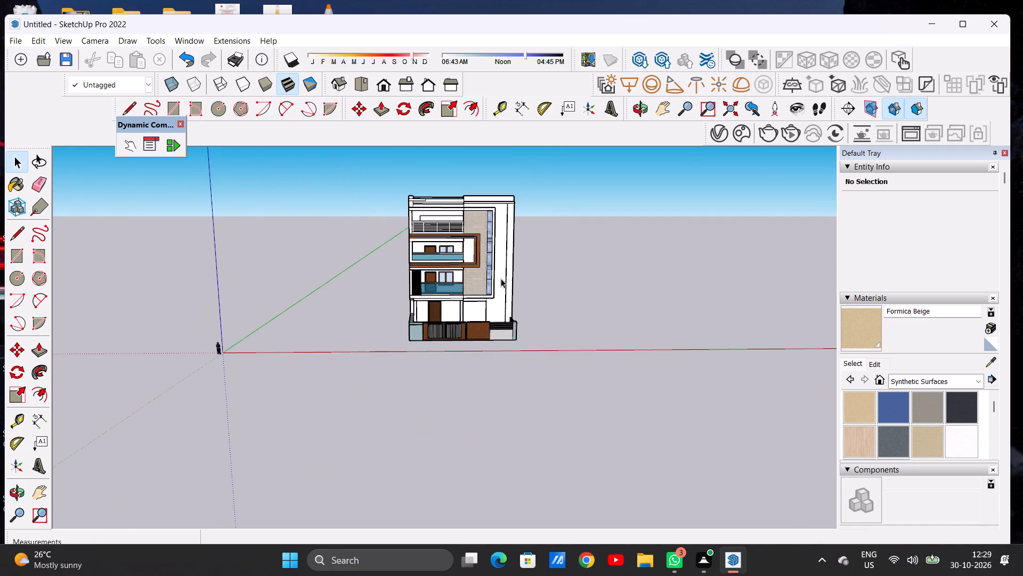
scroll(500, 283, up, 1)
scroll(500, 284, down, 1)
scroll(500, 284, up, 5)
scroll(480, 260, down, 6)
scroll(492, 218, up, 4)
scroll(492, 218, down, 1)
scroll(492, 218, up, 6)
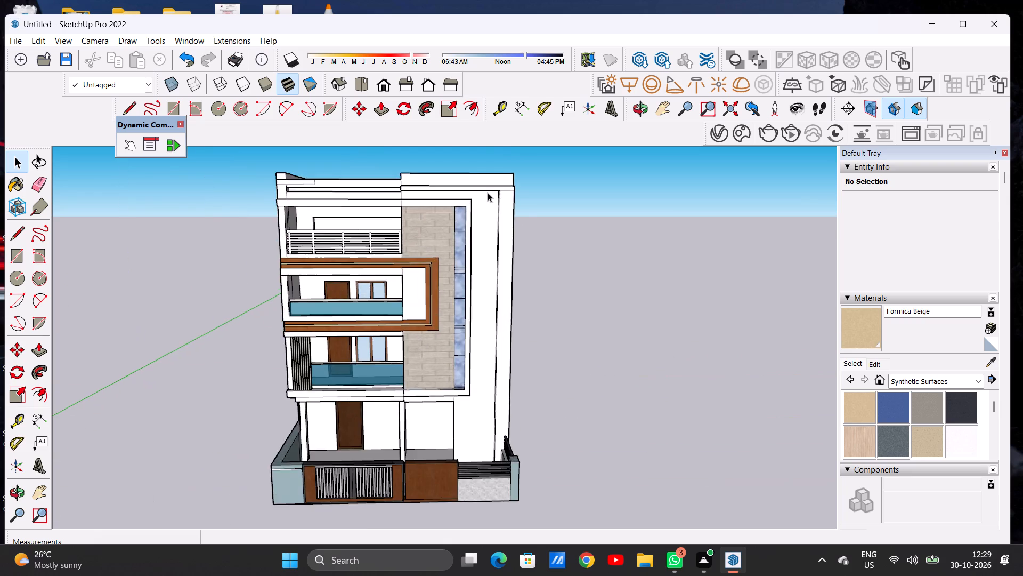
scroll(488, 193, up, 4)
scroll(488, 193, down, 1)
scroll(488, 193, up, 2)
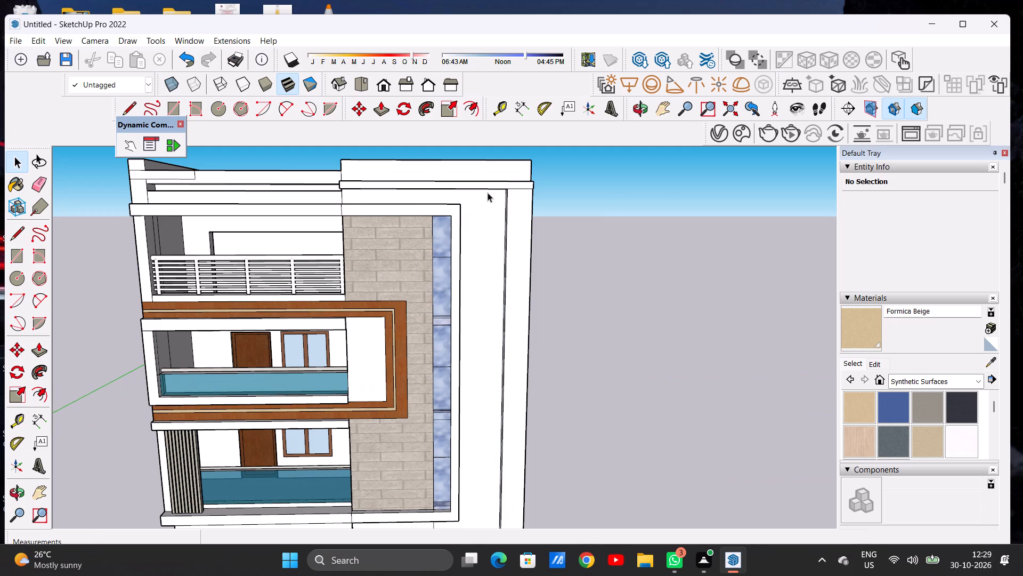
Paint the tall white wall band beside the framed glass strip with Asphalt New from the Asphalt and Concrete materials.
click(906, 384)
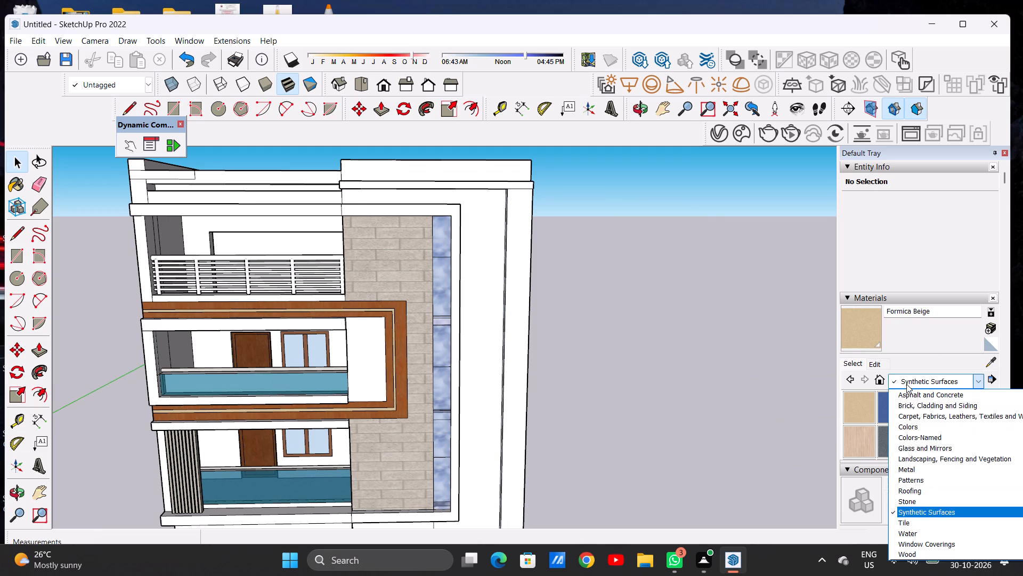
click(915, 398)
click(861, 404)
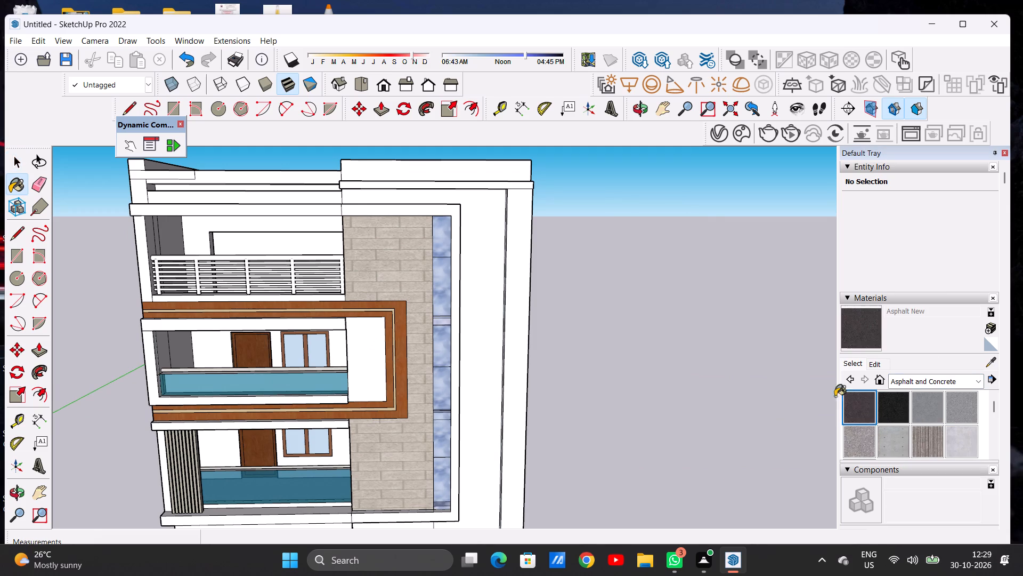
scroll(486, 367, up, 4)
click(474, 366)
scroll(474, 372, down, 10)
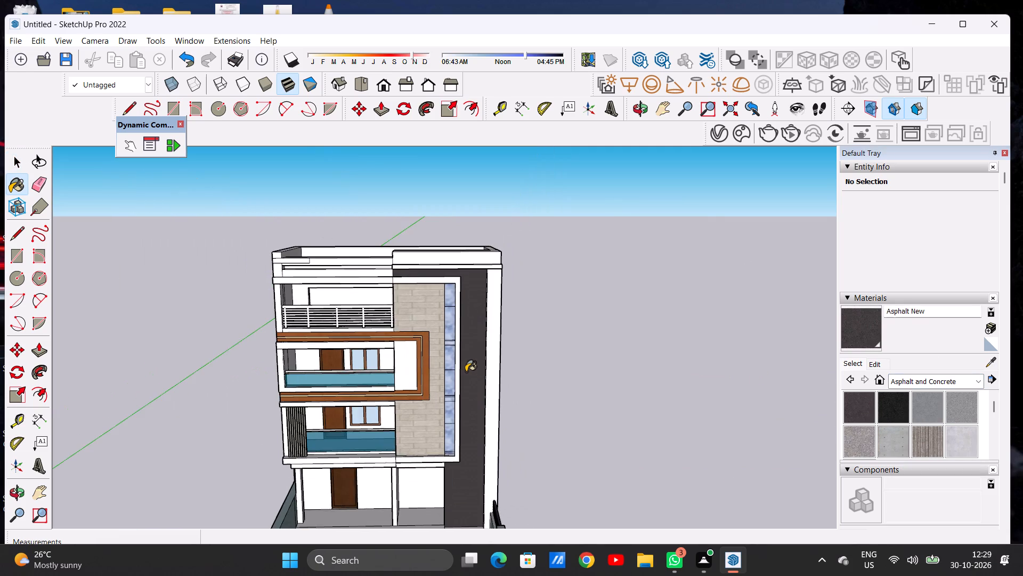
Paint the front face of the raised roof parapet above the ledge with Asphalt New.
scroll(465, 372, down, 11)
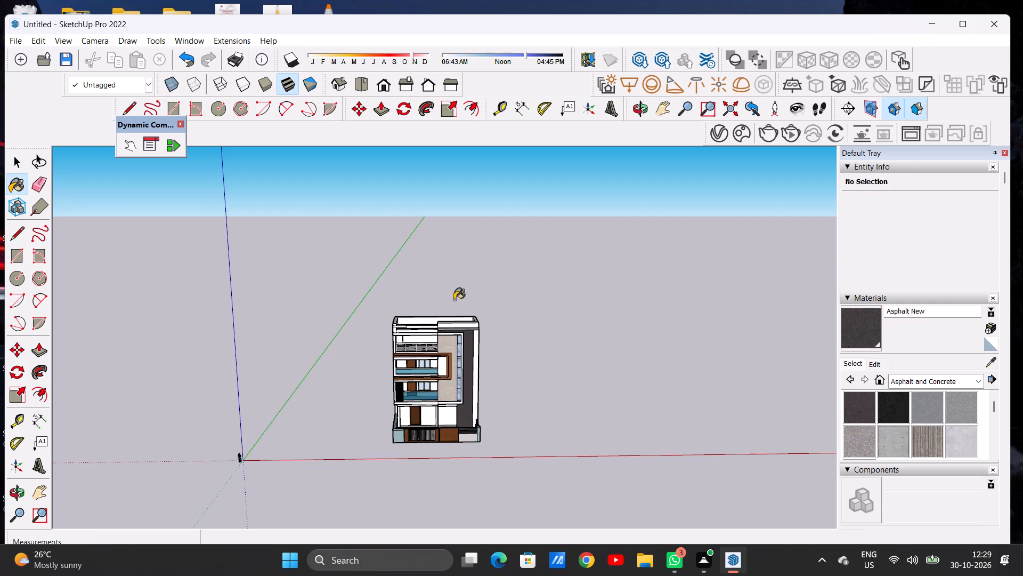
scroll(459, 310, up, 8)
scroll(473, 317, down, 1)
scroll(473, 317, up, 13)
click(483, 325)
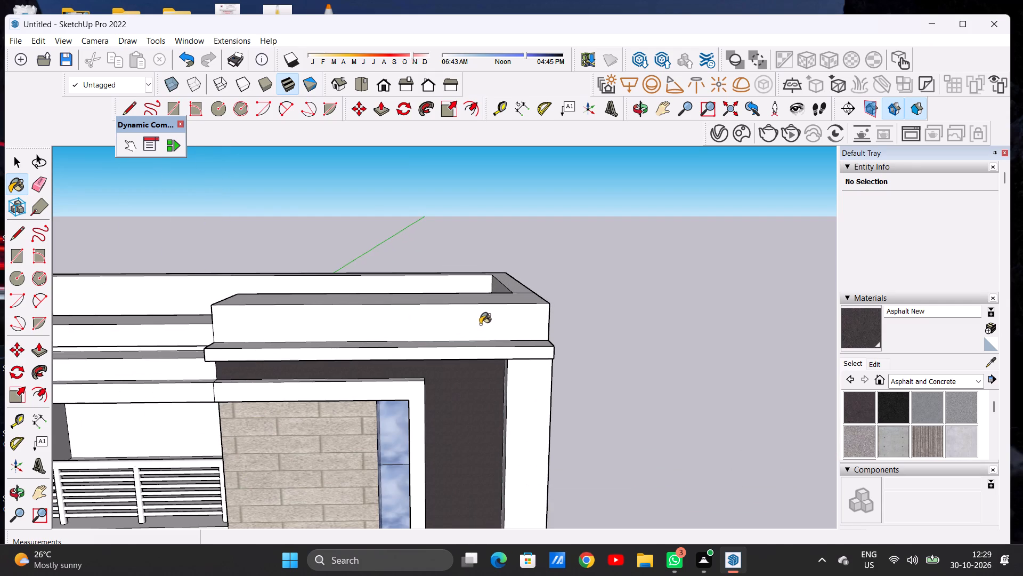
scroll(453, 324, down, 8)
middle_drag(475, 352, 472, 321)
scroll(472, 321, down, 12)
scroll(483, 335, up, 15)
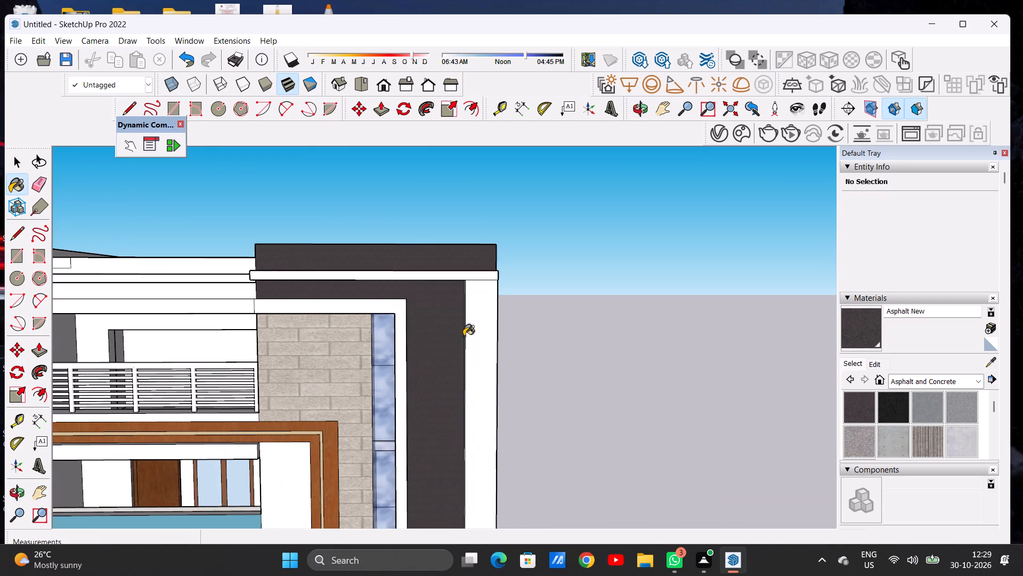
middle_drag(441, 318, 430, 239)
scroll(446, 264, up, 13)
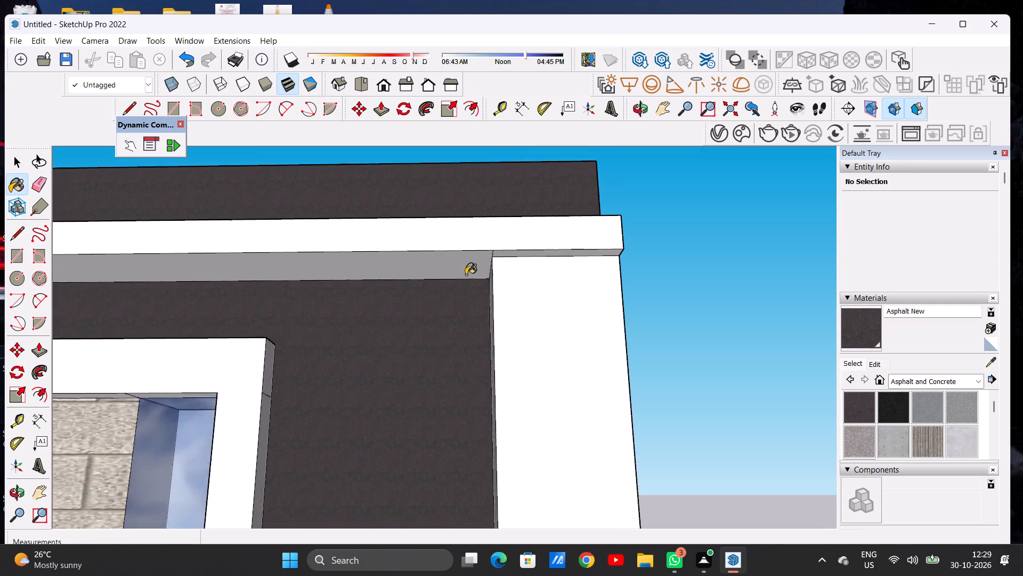
key(space)
Erase the short dividing edge on the underside of the parapet ledge, at the corner of the white column.
scroll(473, 273, down, 3)
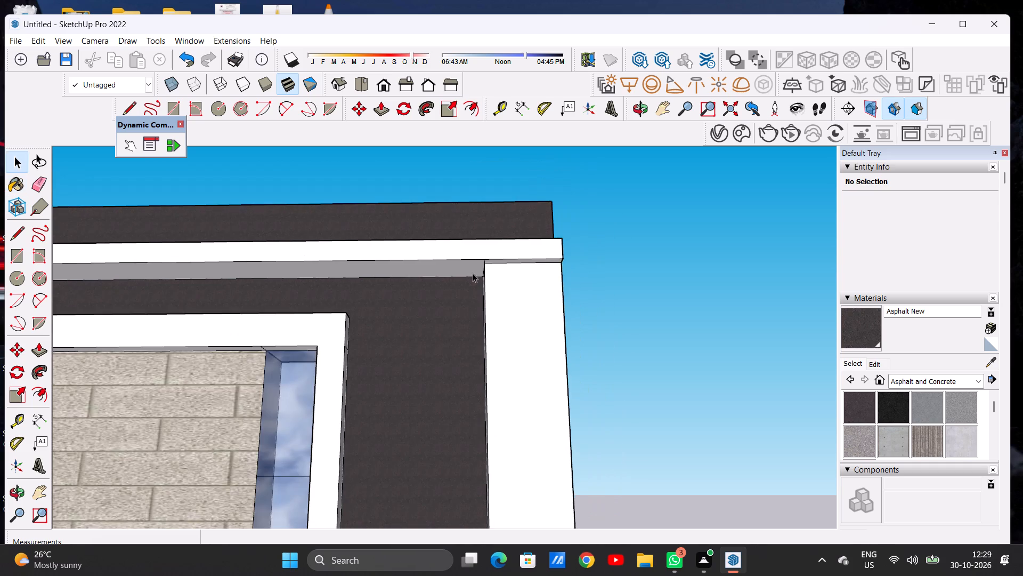
scroll(473, 273, down, 9)
middle_drag(506, 276, 495, 241)
scroll(489, 259, up, 16)
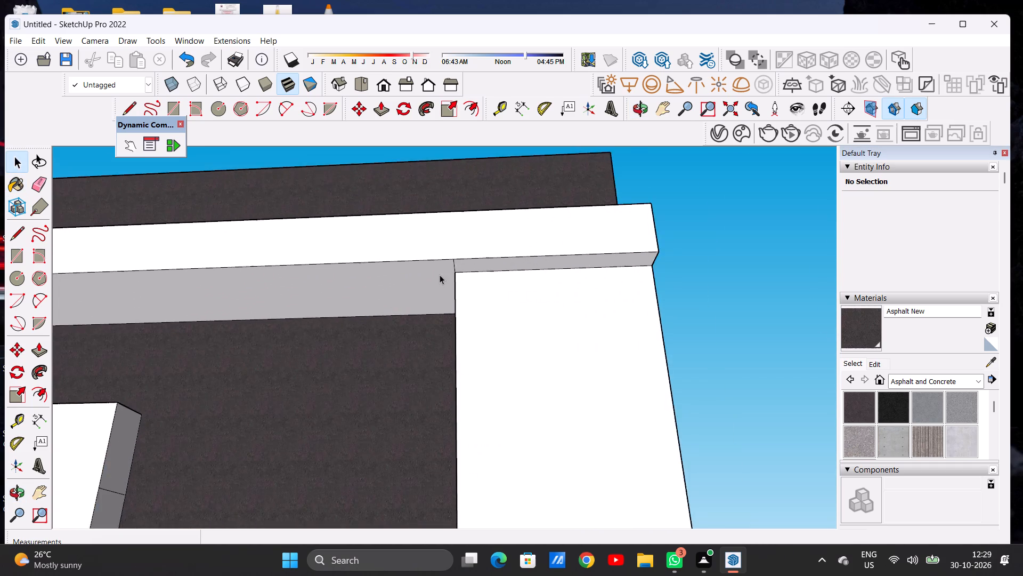
scroll(440, 275, up, 5)
scroll(450, 256, down, 16)
scroll(450, 259, up, 5)
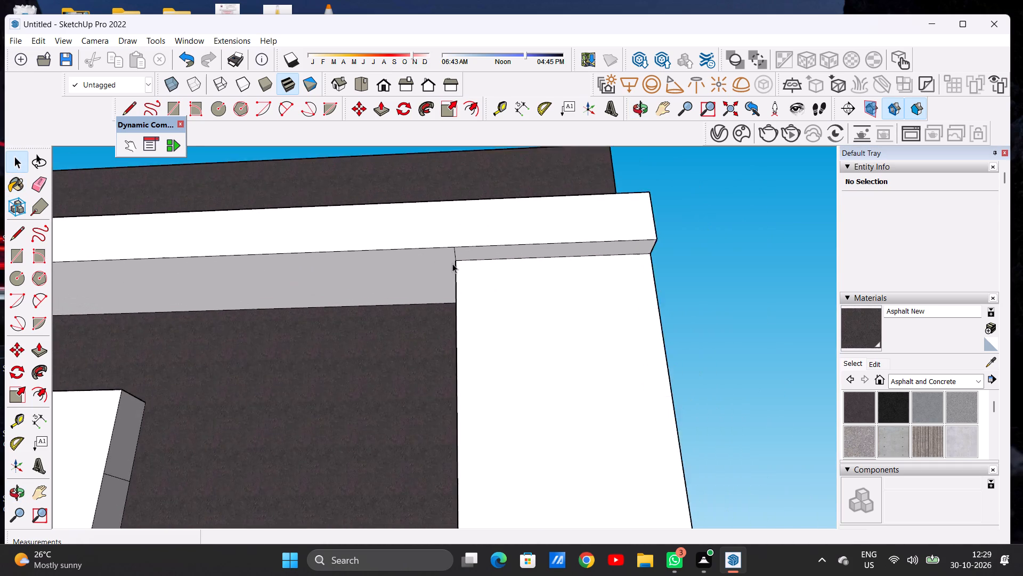
scroll(452, 263, up, 6)
key(e)
drag(458, 250, 448, 254)
key(space)
Push/Pull the front face of the ledge below the dark parapet outward by about 1' 4".
scroll(470, 253, down, 17)
scroll(467, 241, down, 8)
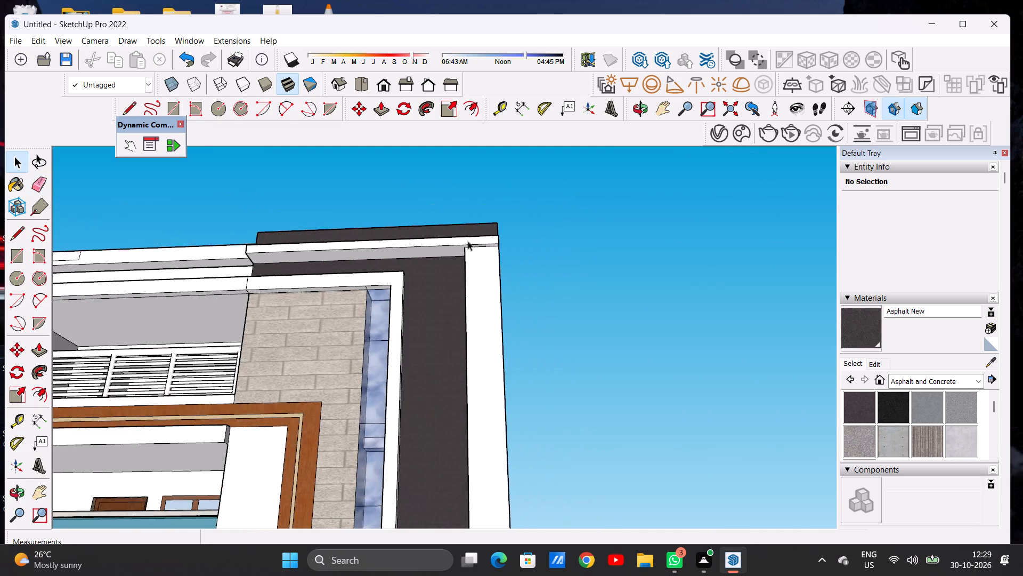
middle_drag(478, 247, 405, 376)
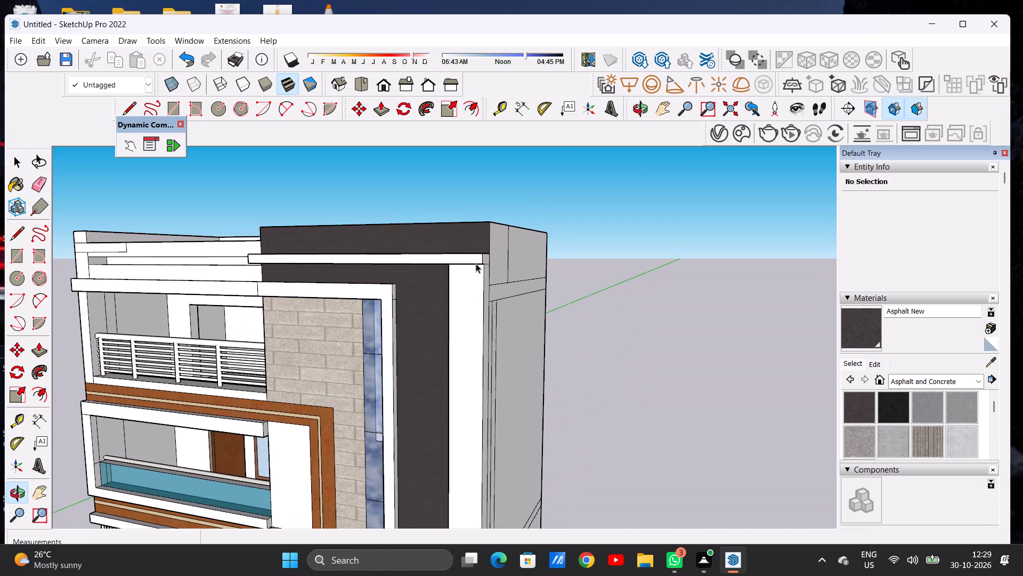
scroll(476, 263, up, 1)
key(p)
scroll(480, 253, up, 8)
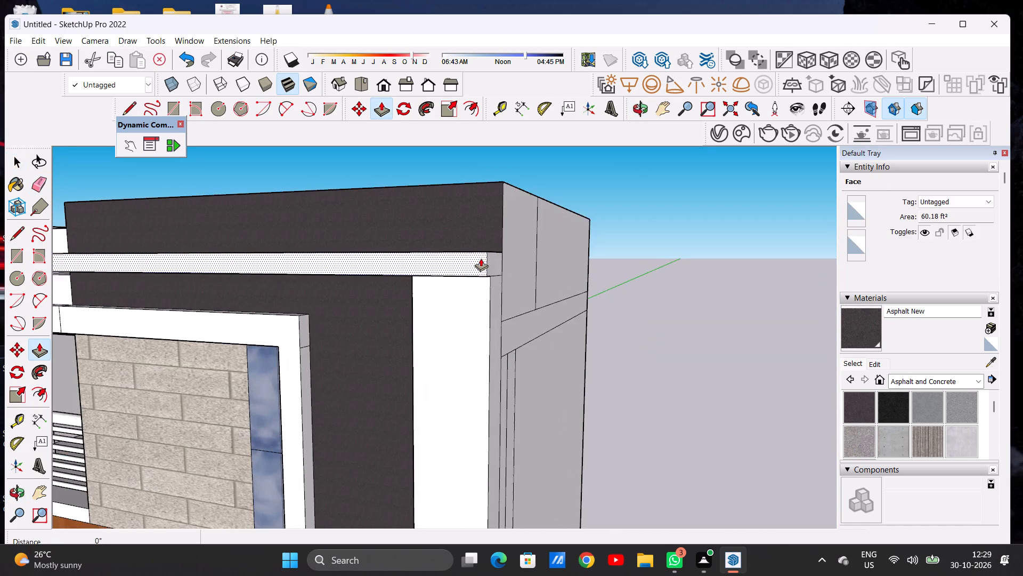
scroll(481, 258, up, 1)
scroll(481, 258, down, 1)
scroll(481, 258, up, 1)
scroll(481, 258, down, 1)
click(481, 258)
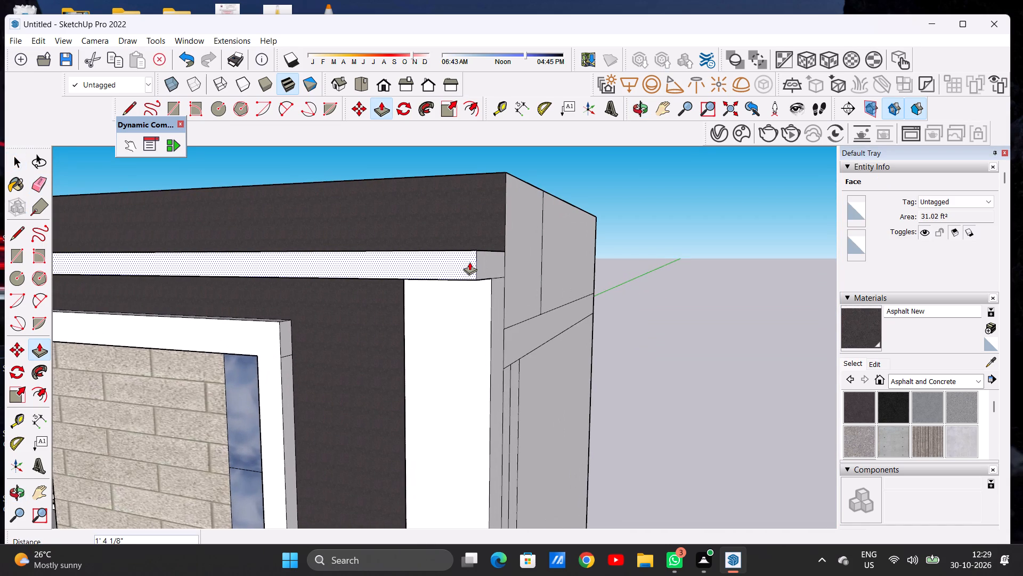
click(469, 262)
key(space)
Paint the projecting ledge's front face and underside with Wood Floor Parquet from the Wood materials.
scroll(496, 250, down, 5)
middle_drag(474, 288, 497, 188)
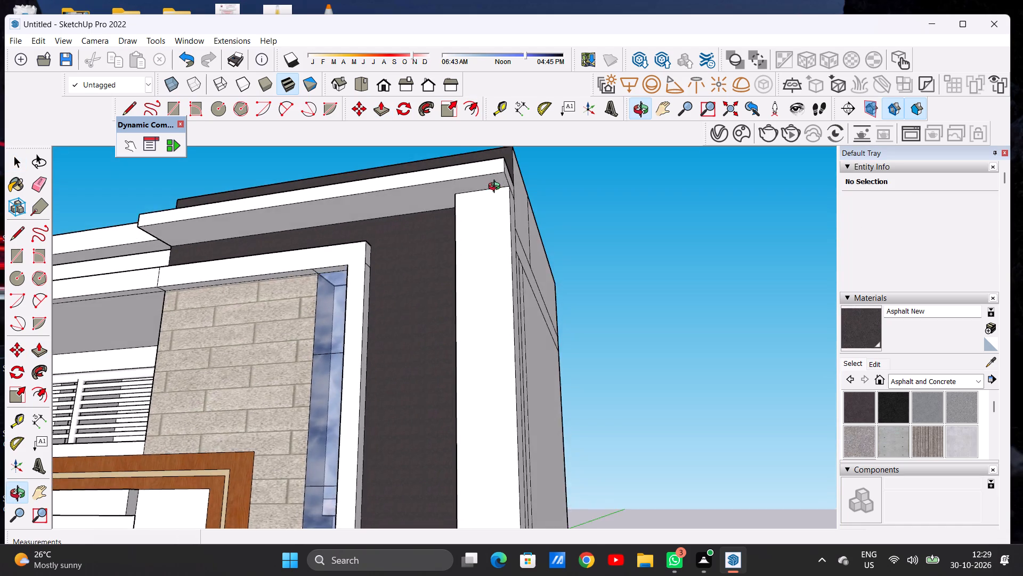
middle_drag(497, 188, 498, 299)
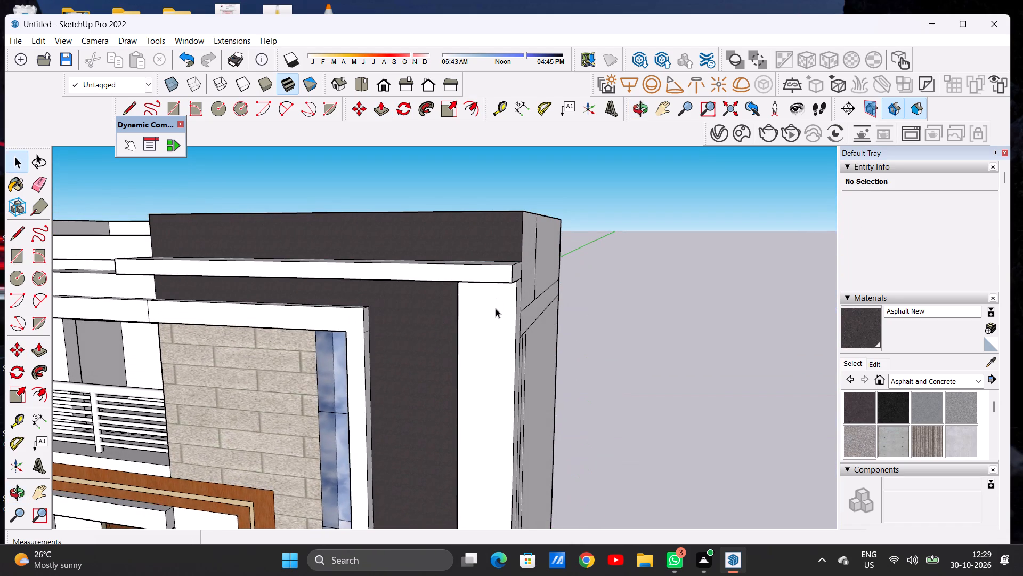
click(852, 365)
click(900, 380)
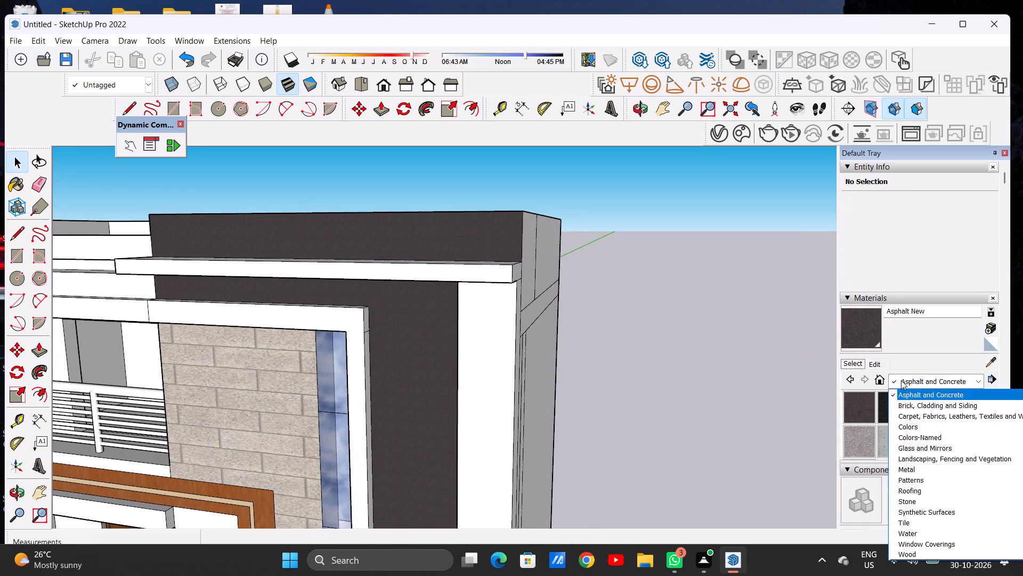
click(911, 551)
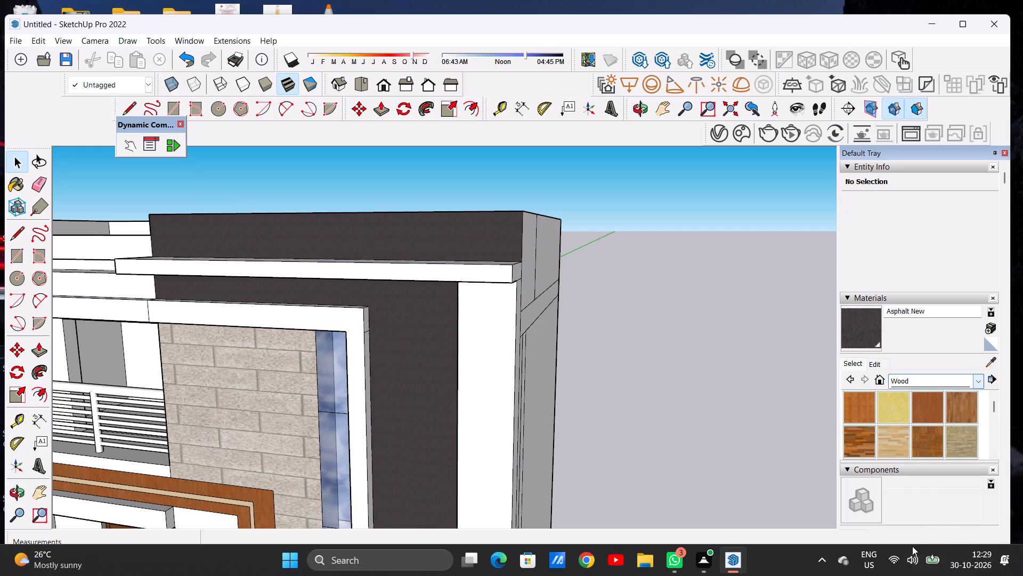
click(928, 439)
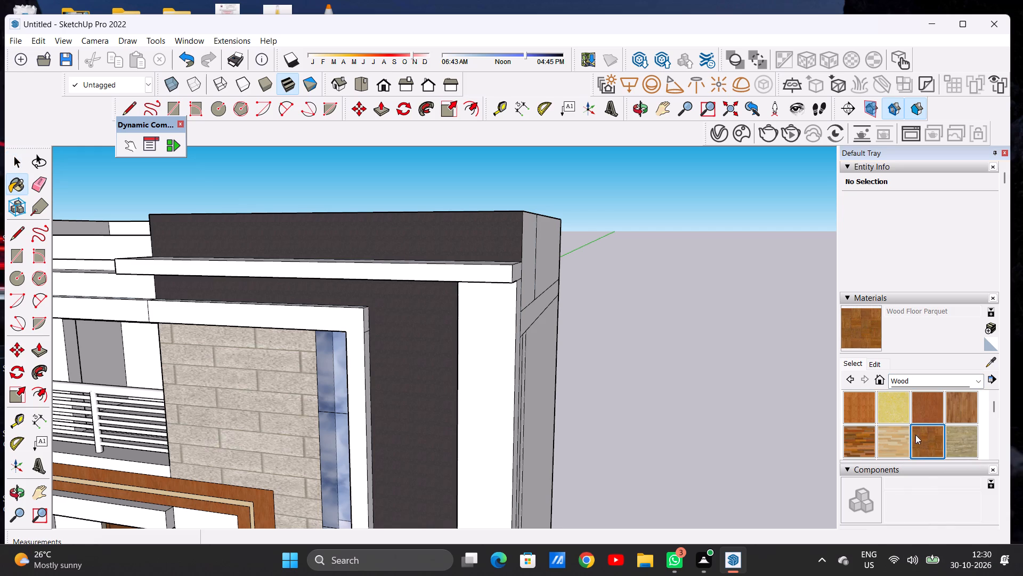
scroll(473, 274, up, 3)
scroll(473, 272, down, 2)
scroll(473, 272, up, 1)
click(491, 272)
middle_drag(500, 315, 500, 214)
scroll(500, 186, up, 6)
click(500, 186)
Paint the ledge's top face and its end at the building's outer side wall with Wood Floor Parquet.
scroll(485, 237, down, 8)
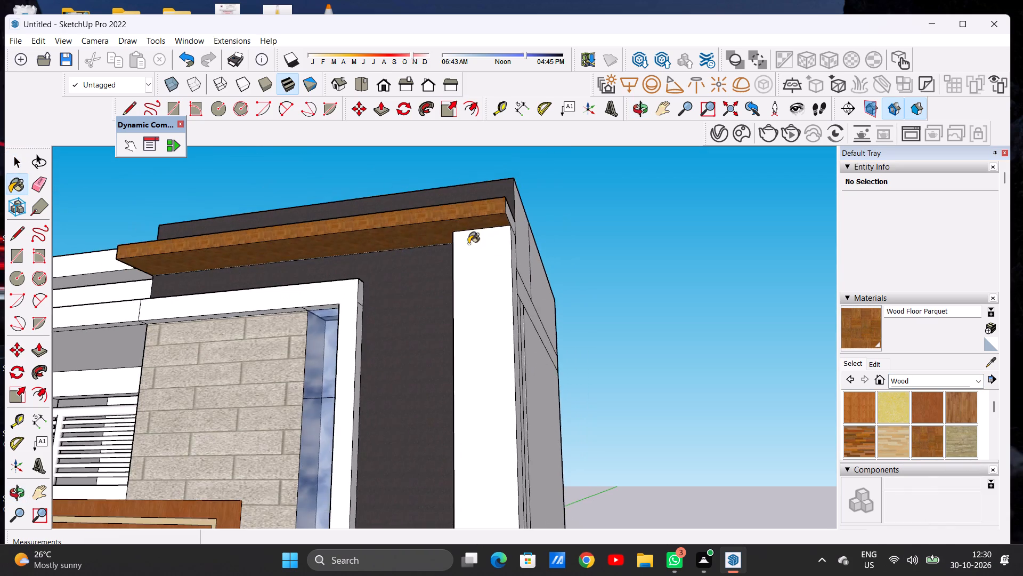
middle_drag(458, 201, 456, 377)
scroll(479, 363, up, 9)
click(492, 311)
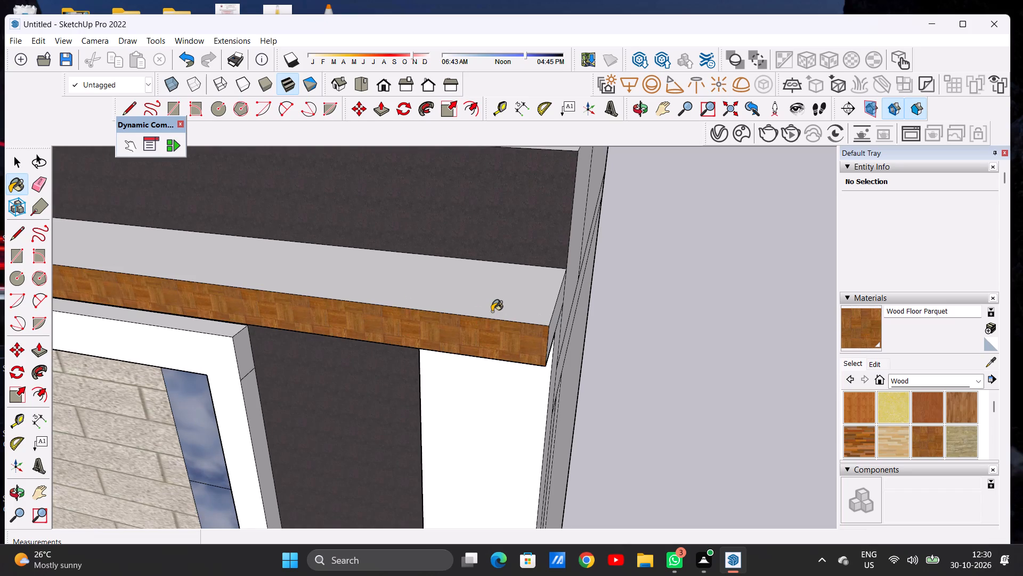
scroll(474, 276, down, 9)
middle_drag(500, 314, 420, 292)
scroll(426, 289, up, 6)
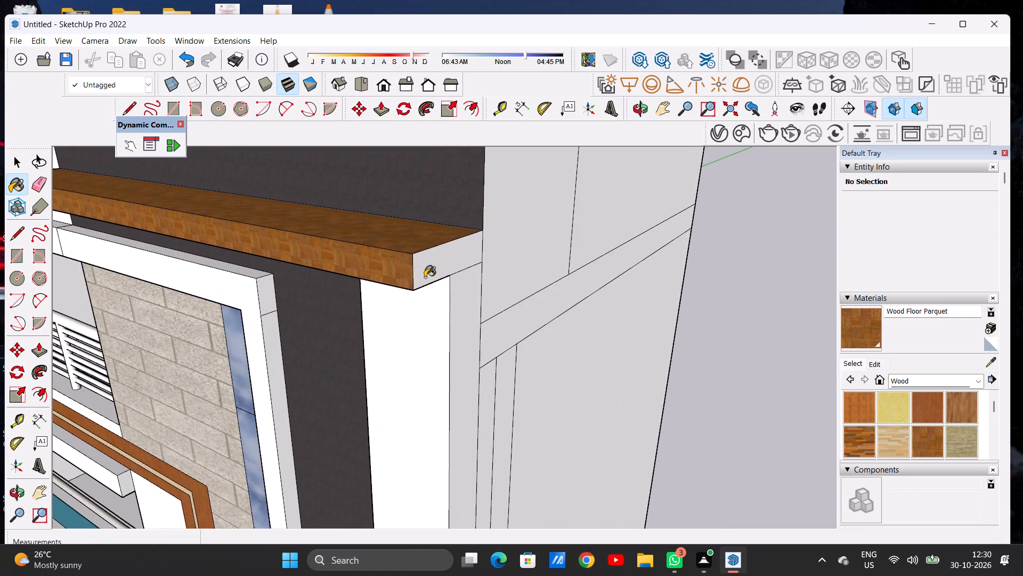
click(425, 277)
Paint the ledge's remaining end face, on the balcony side, with Wood Floor Parquet.
scroll(452, 295, down, 20)
scroll(452, 295, down, 1)
middle_drag(359, 309, 622, 294)
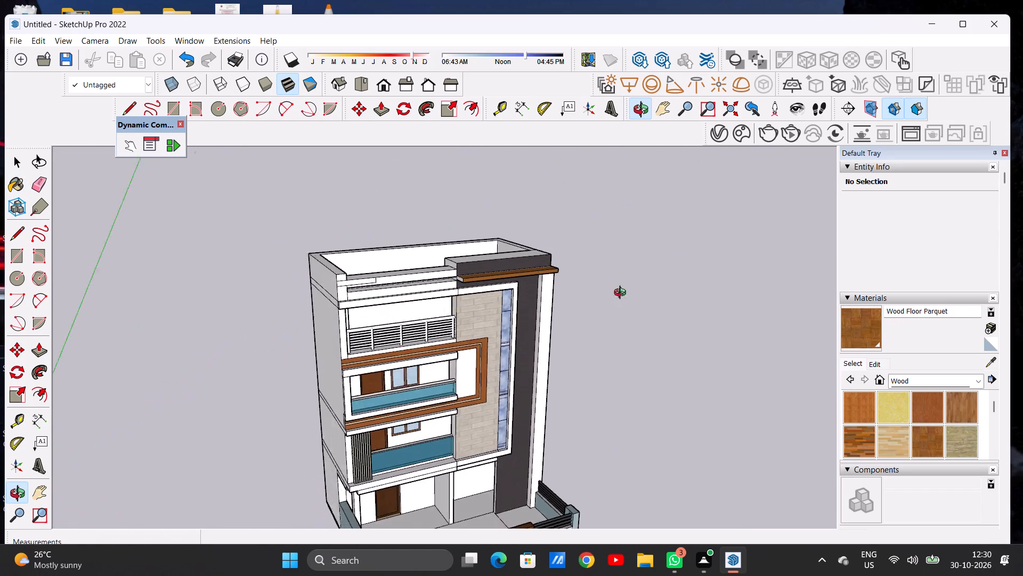
middle_drag(622, 294, 648, 291)
scroll(491, 276, up, 6)
scroll(483, 283, down, 1)
scroll(482, 283, up, 6)
scroll(456, 283, down, 3)
scroll(456, 283, up, 10)
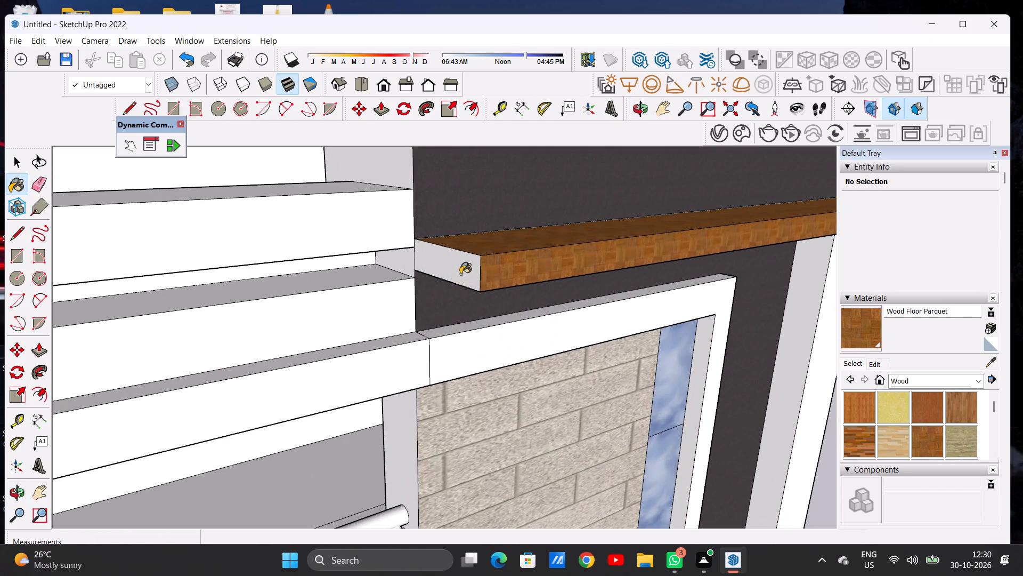
click(461, 274)
scroll(465, 276, down, 9)
scroll(447, 278, down, 13)
middle_drag(529, 285, 396, 251)
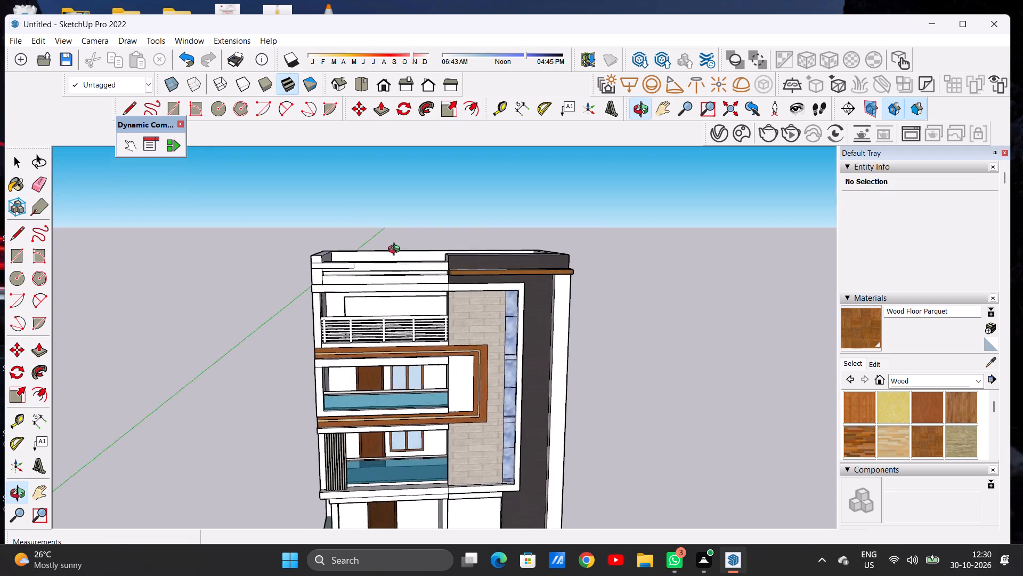
Examine the front facade around the wood ledge, dark parapet and balconies from several angles and distances.
middle_drag(396, 251, 319, 257)
scroll(503, 278, up, 8)
middle_drag(507, 263, 543, 170)
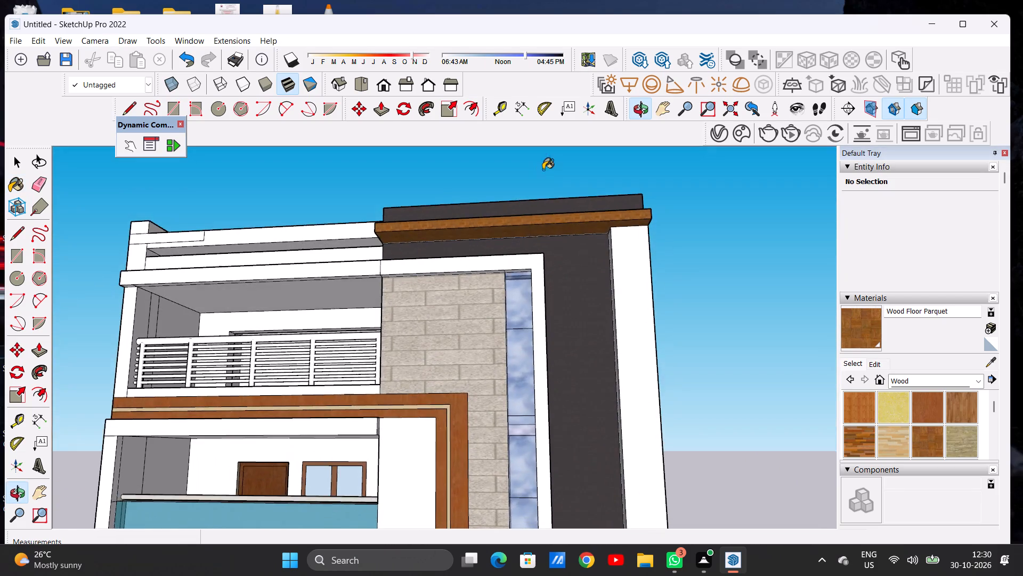
middle_drag(575, 266, 592, 338)
scroll(544, 297, down, 1)
scroll(544, 297, up, 1)
scroll(544, 297, down, 4)
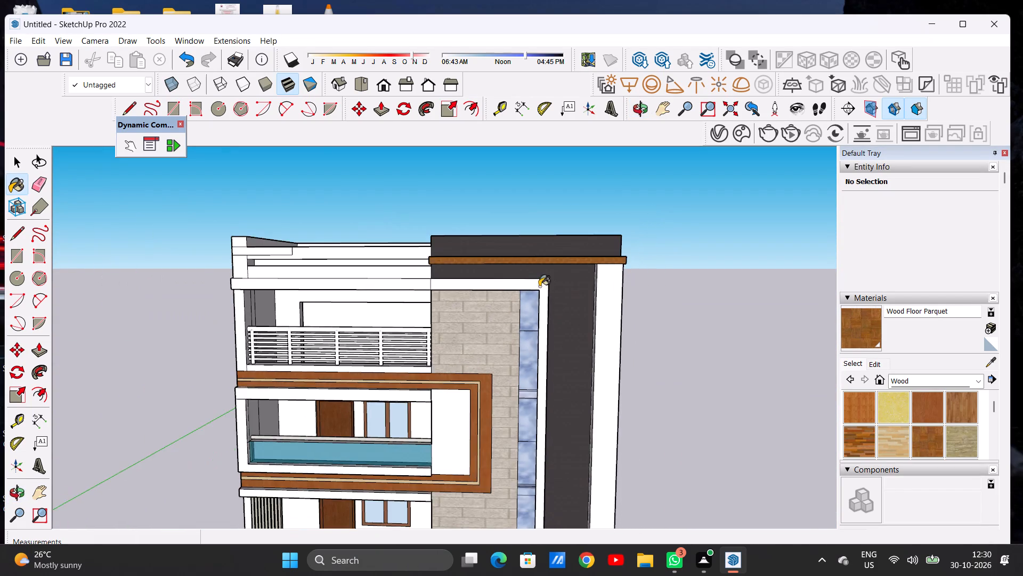
middle_drag(539, 286, 553, 373)
scroll(449, 274, down, 6)
scroll(484, 293, up, 8)
scroll(484, 293, down, 1)
scroll(484, 293, up, 4)
key(space)
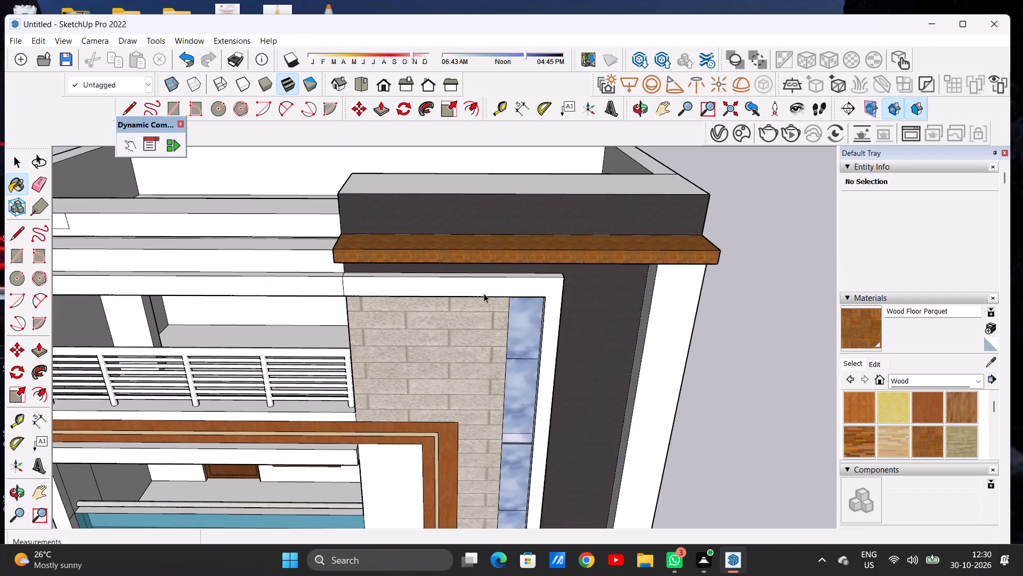
scroll(474, 292, down, 4)
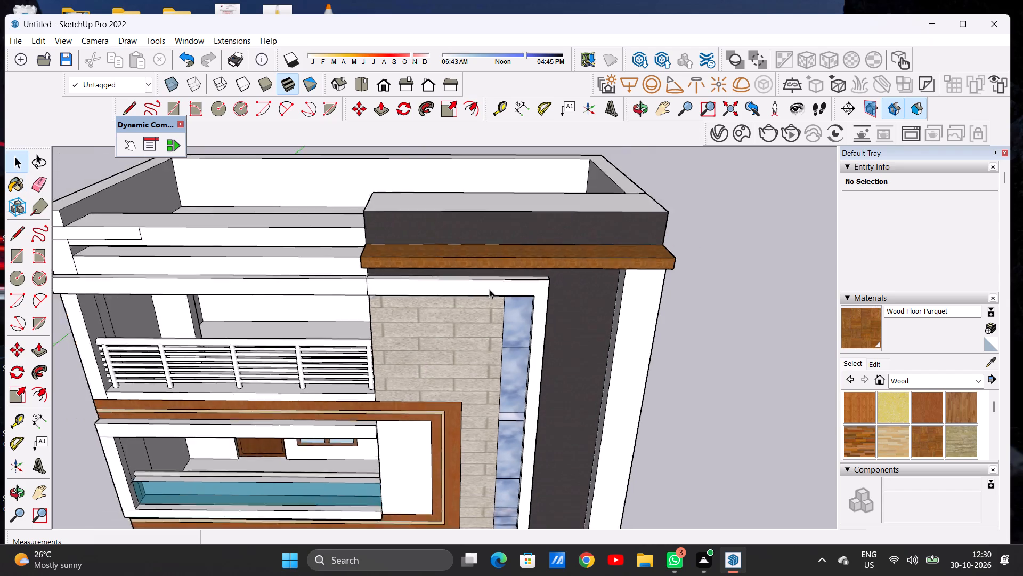
scroll(489, 289, down, 3)
middle_drag(508, 300, 496, 212)
scroll(508, 243, up, 6)
middle_drag(521, 261, 534, 163)
scroll(578, 211, up, 2)
scroll(578, 211, down, 1)
scroll(578, 211, up, 3)
scroll(581, 228, down, 8)
middle_drag(602, 229, 511, 229)
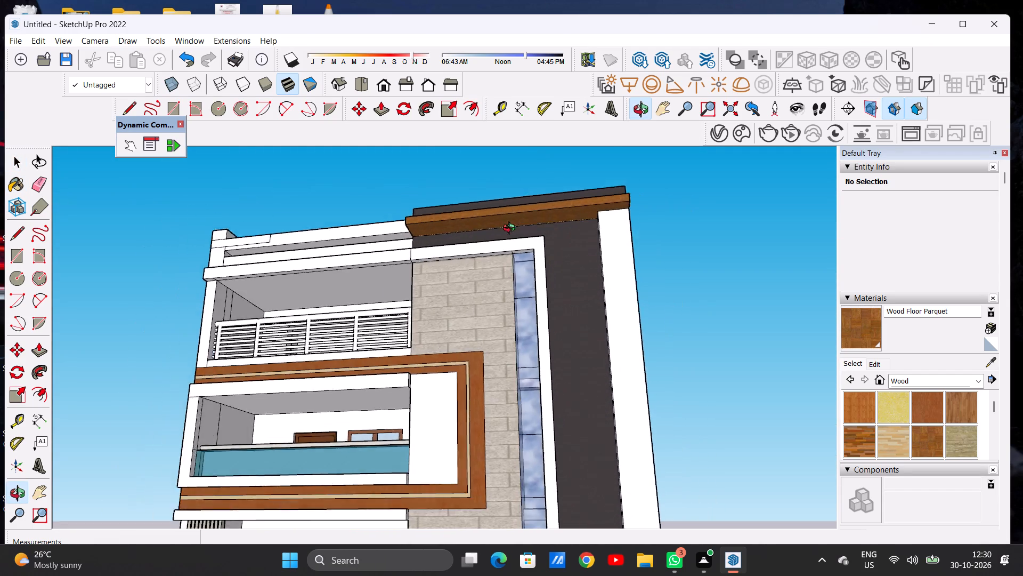
middle_drag(511, 229, 624, 302)
middle_drag(428, 270, 483, 280)
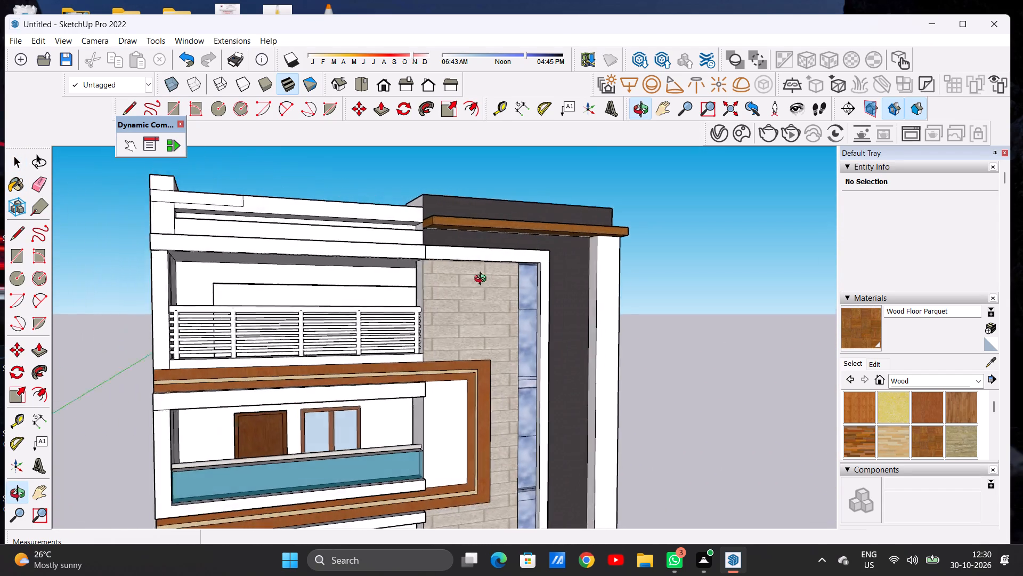
middle_drag(483, 280, 461, 298)
scroll(466, 299, down, 9)
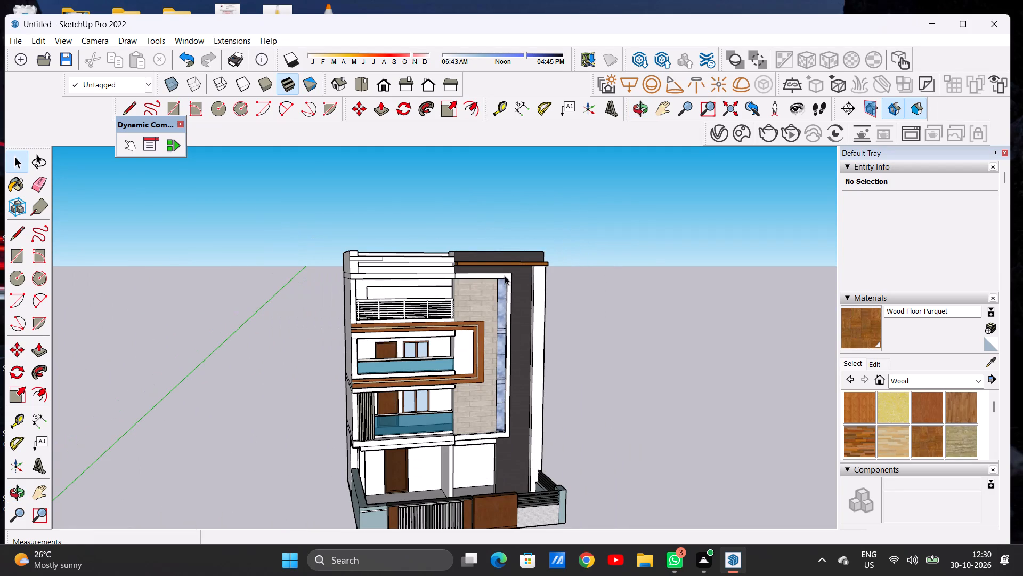
scroll(517, 255, down, 7)
scroll(470, 264, down, 2)
middle_drag(506, 273, 431, 306)
scroll(515, 270, up, 6)
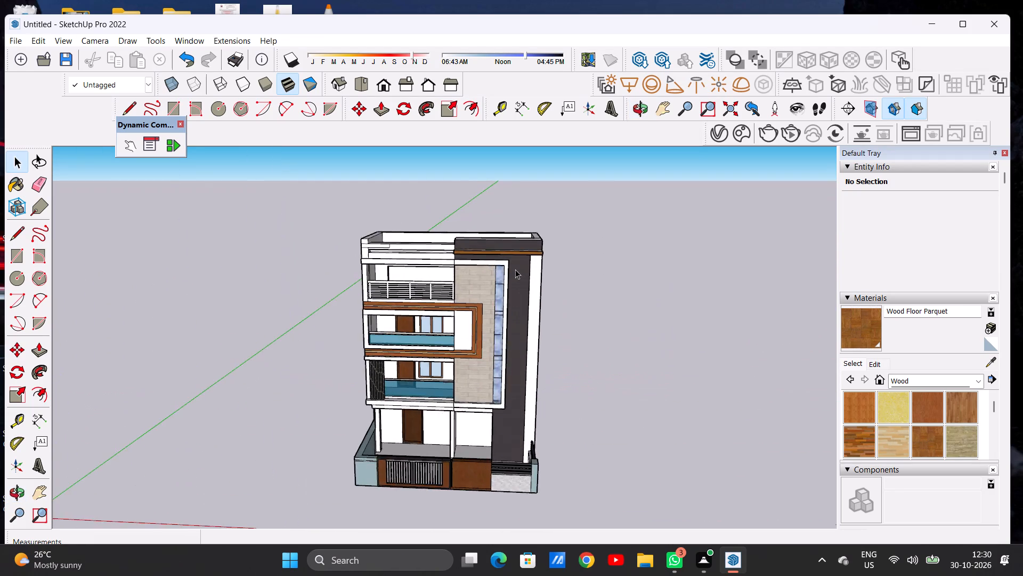
scroll(515, 269, up, 1)
scroll(539, 260, down, 1)
scroll(539, 260, up, 11)
scroll(520, 247, down, 1)
scroll(520, 247, up, 1)
scroll(520, 247, down, 1)
scroll(520, 247, up, 1)
middle_drag(504, 239, 513, 293)
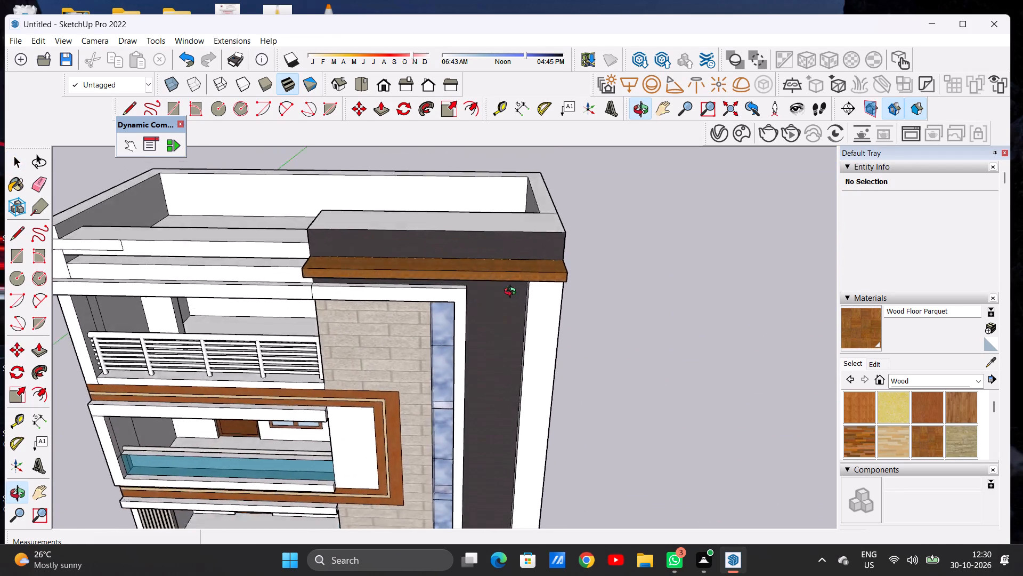
middle_drag(513, 293, 513, 210)
middle_drag(518, 276, 522, 295)
scroll(522, 295, up, 1)
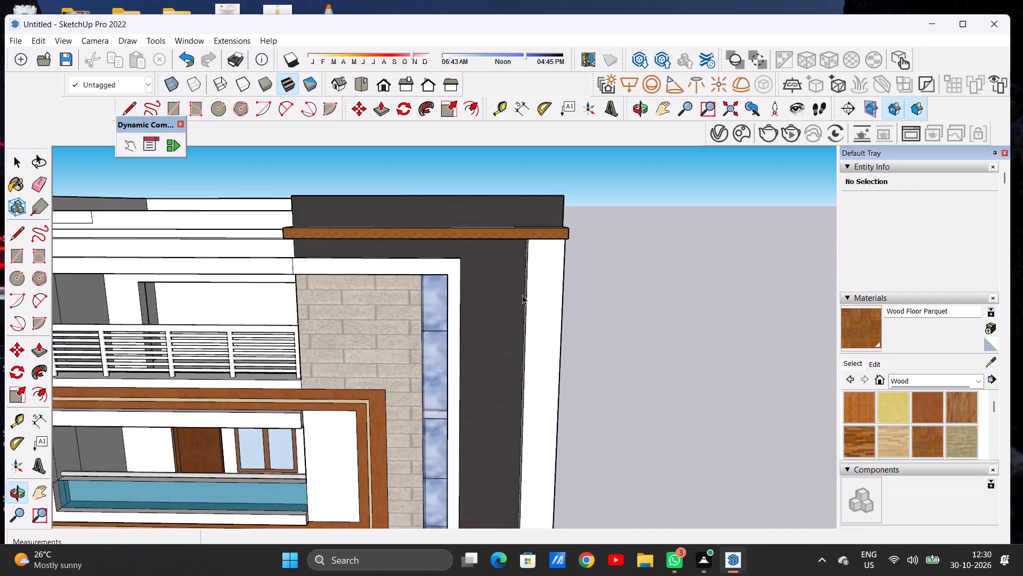
scroll(525, 289, down, 16)
scroll(538, 297, up, 9)
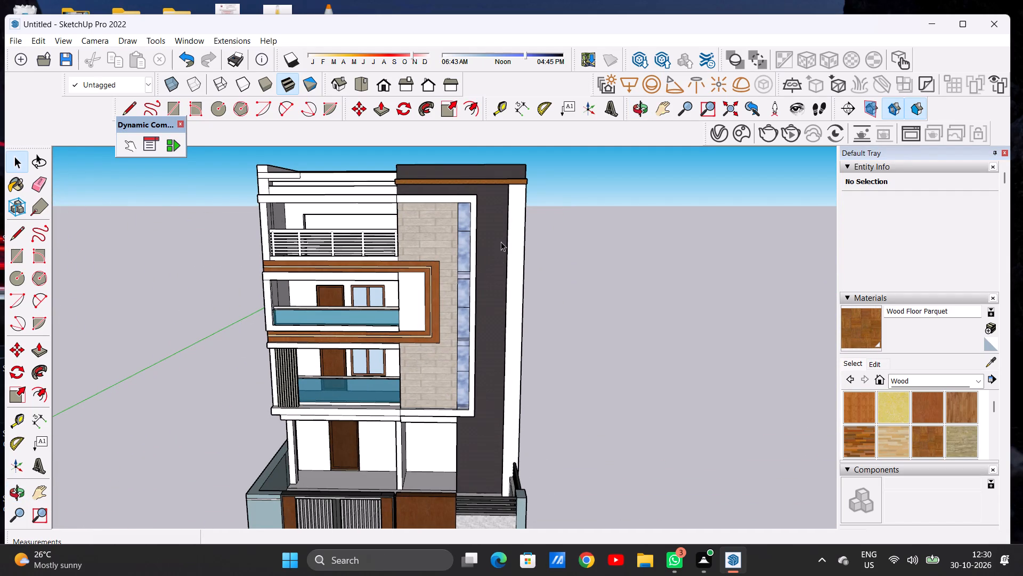
scroll(514, 219, down, 18)
scroll(518, 246, up, 5)
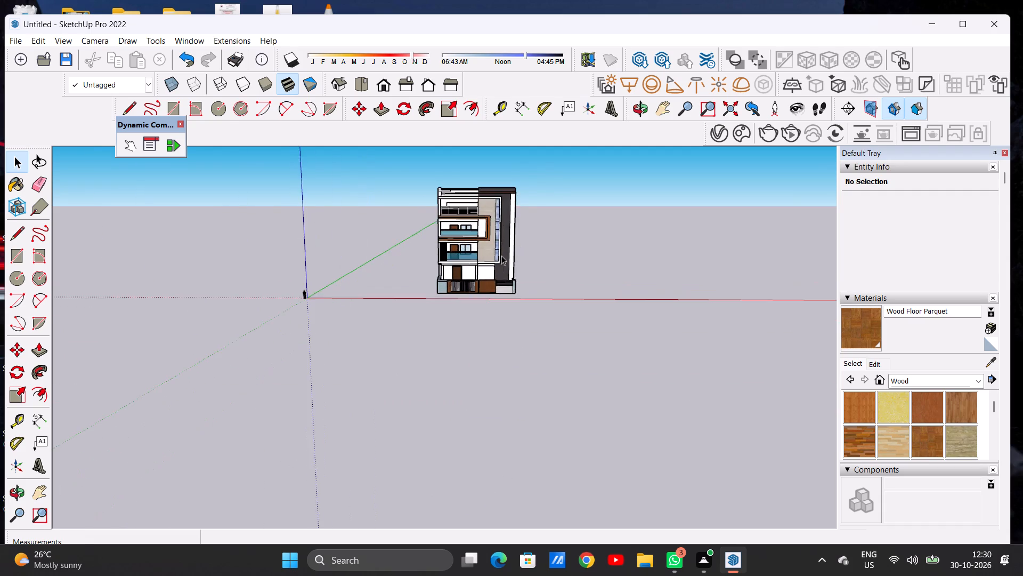
scroll(501, 255, up, 7)
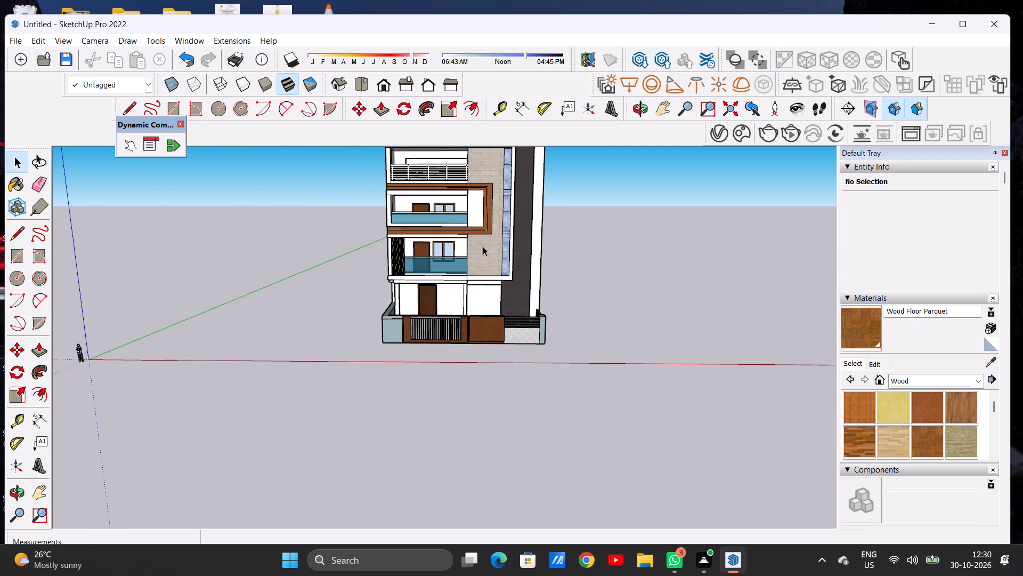
scroll(466, 275, down, 5)
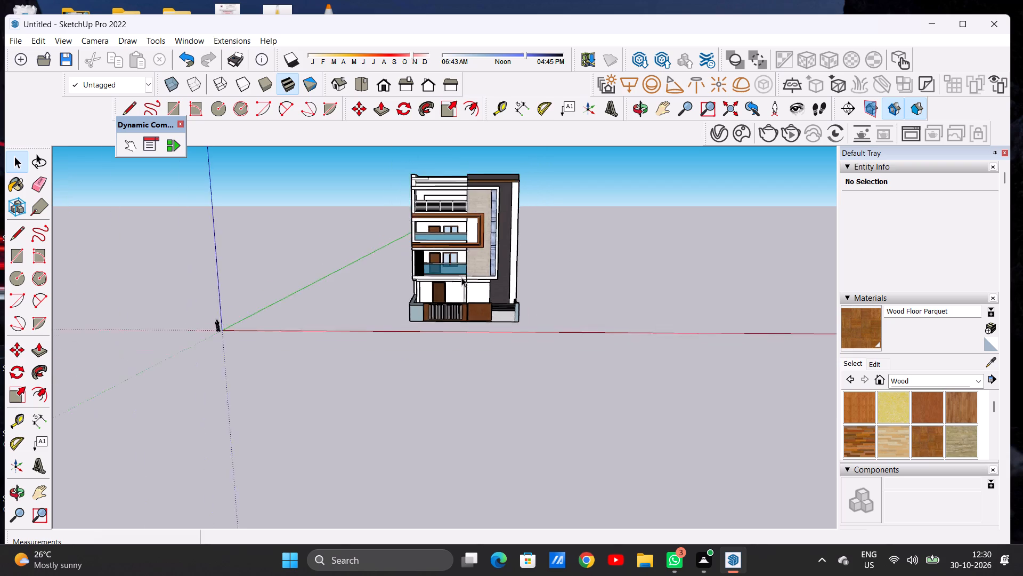
Paint the short rectangular strip at the corner of the white parapet above the top balcony with Wood Floor Parquet.
scroll(461, 277, down, 3)
scroll(429, 197, up, 11)
scroll(443, 216, down, 1)
scroll(444, 221, up, 16)
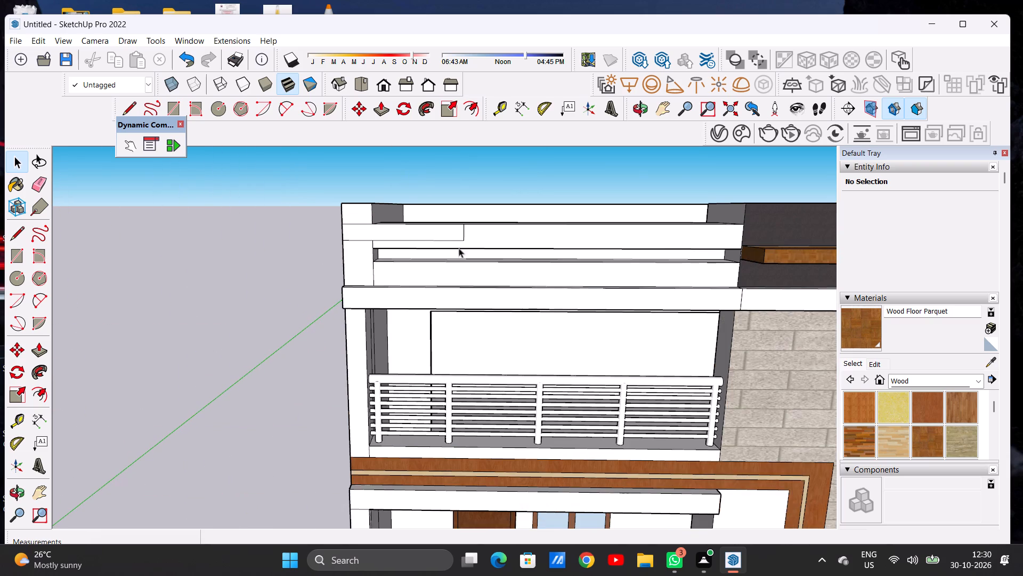
click(847, 328)
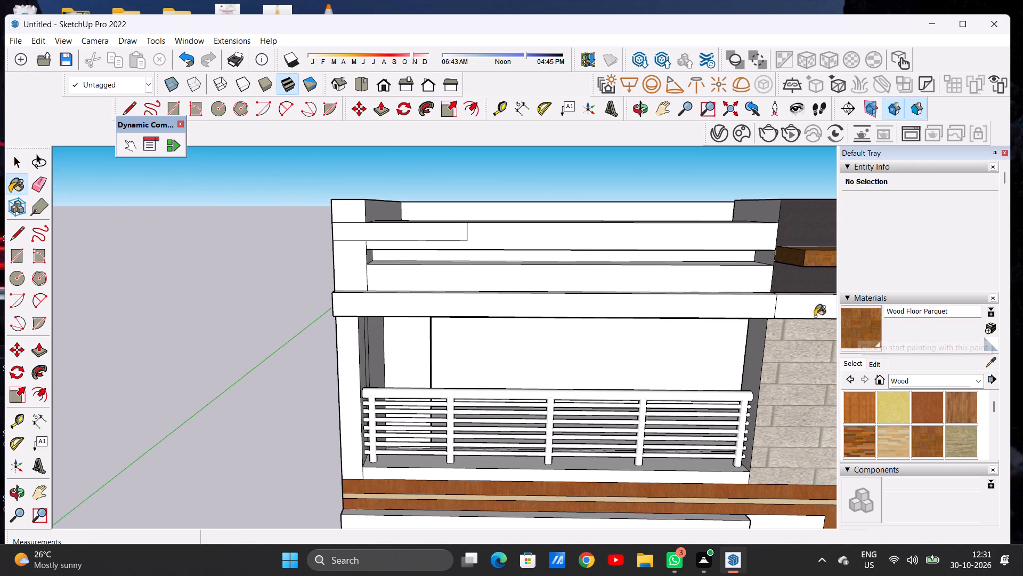
scroll(393, 236, up, 6)
click(386, 228)
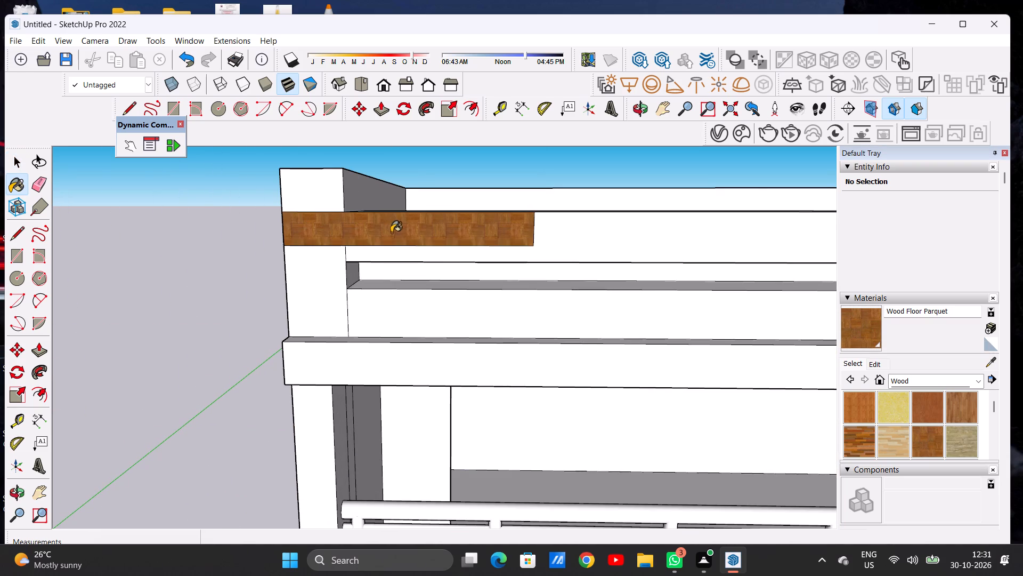
scroll(391, 233, down, 15)
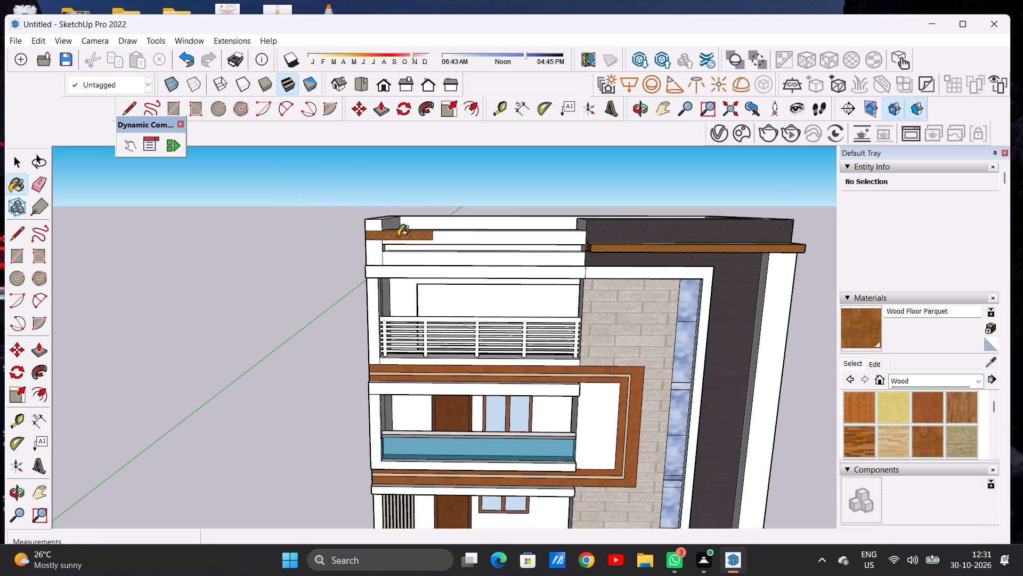
key(space)
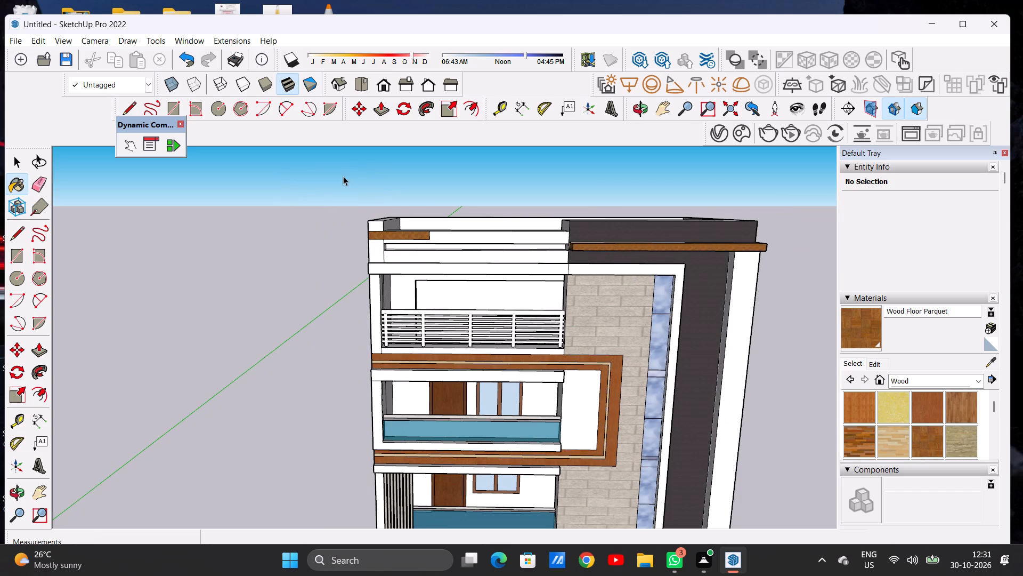
Paint the dark parapet's balcony-side end face and the small side face below it with Asphalt New from Asphalt and Concrete.
scroll(233, 145, down, 9)
scroll(349, 219, down, 4)
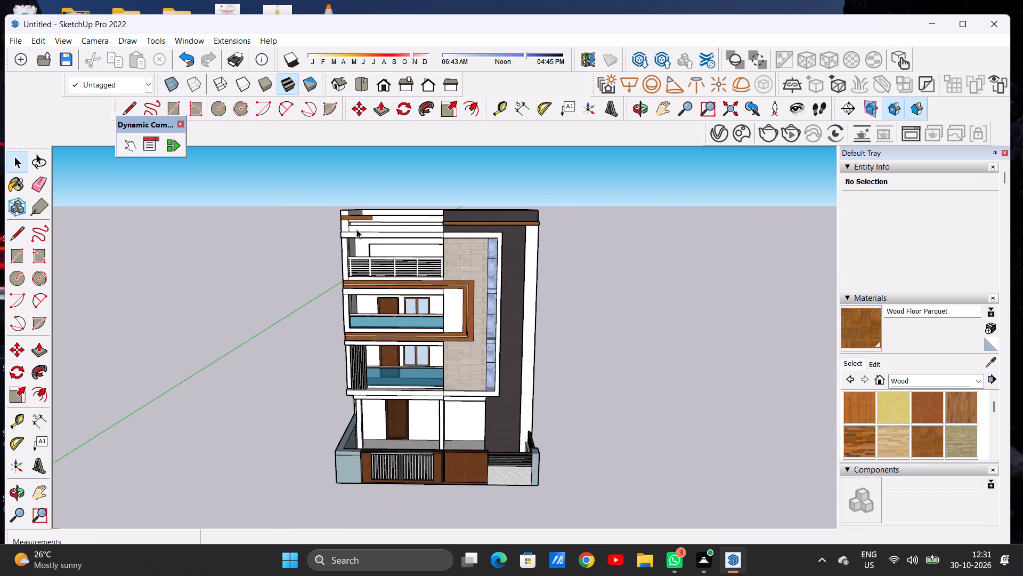
middle_drag(356, 219, 494, 247)
scroll(428, 219, up, 8)
scroll(437, 211, down, 1)
scroll(437, 211, up, 1)
scroll(437, 211, down, 1)
scroll(437, 211, up, 6)
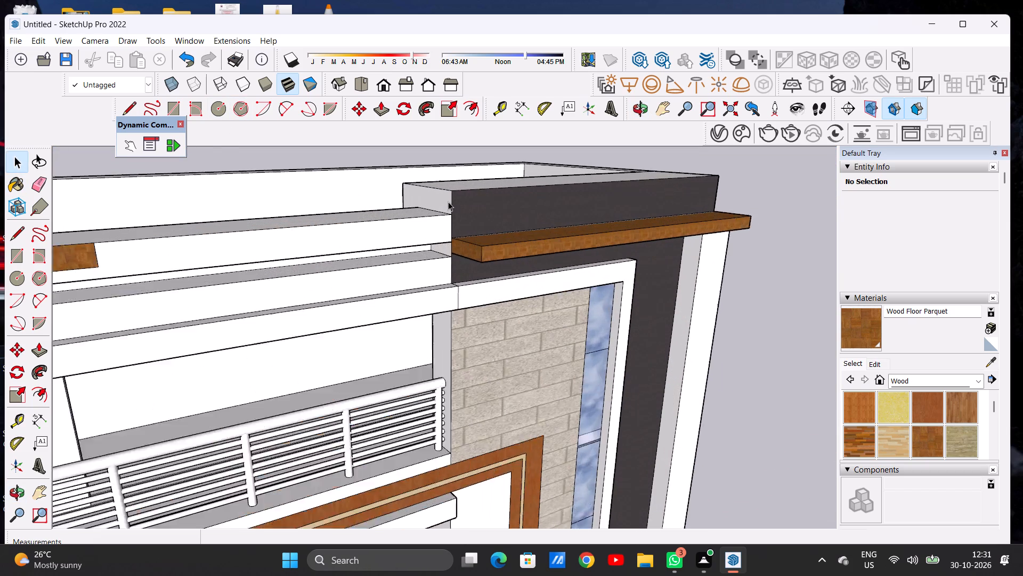
scroll(448, 202, up, 10)
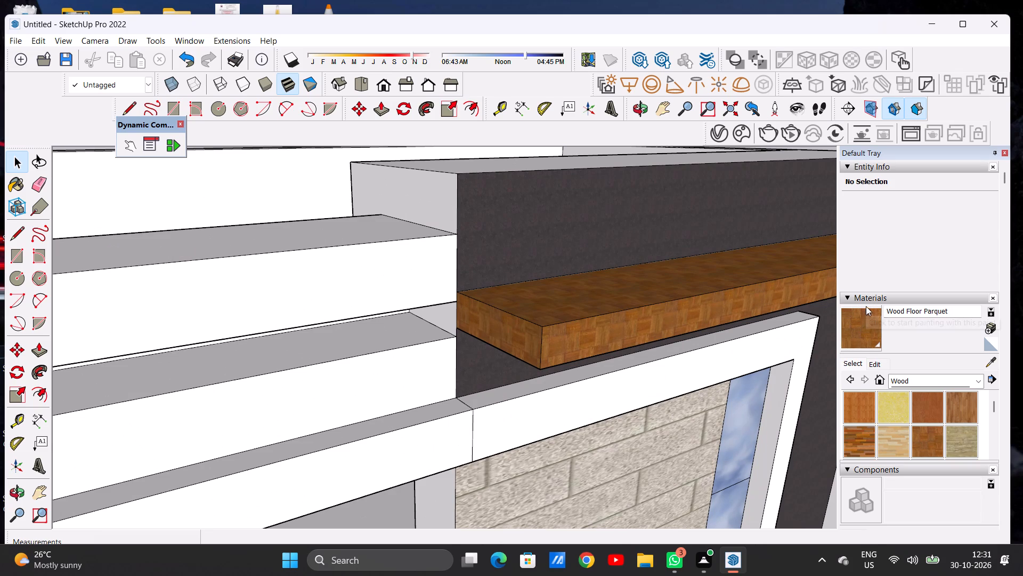
click(907, 375)
click(911, 397)
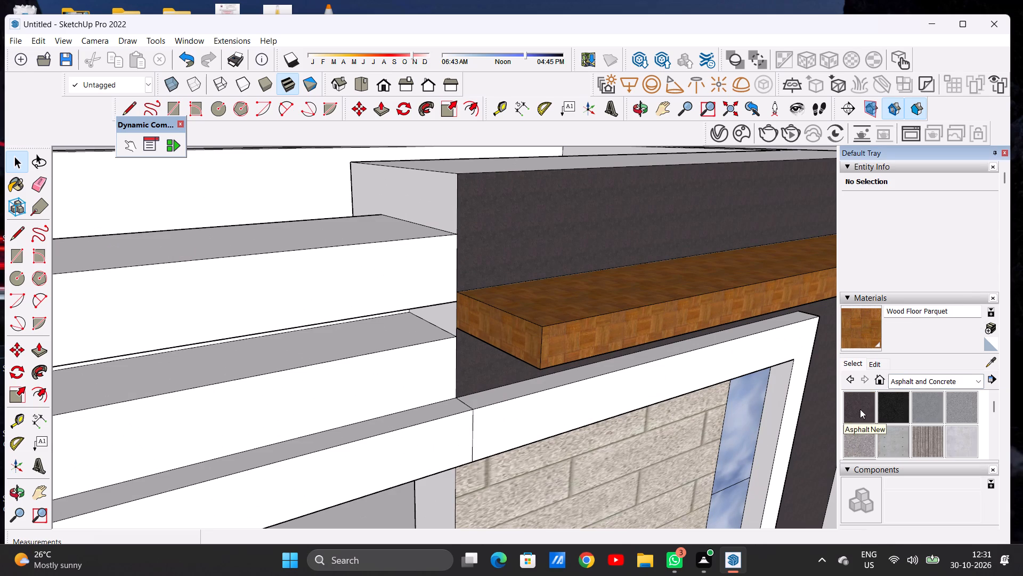
click(860, 409)
click(423, 199)
scroll(459, 319, up, 3)
scroll(458, 322, down, 1)
scroll(457, 322, up, 1)
scroll(457, 322, down, 1)
scroll(457, 322, up, 1)
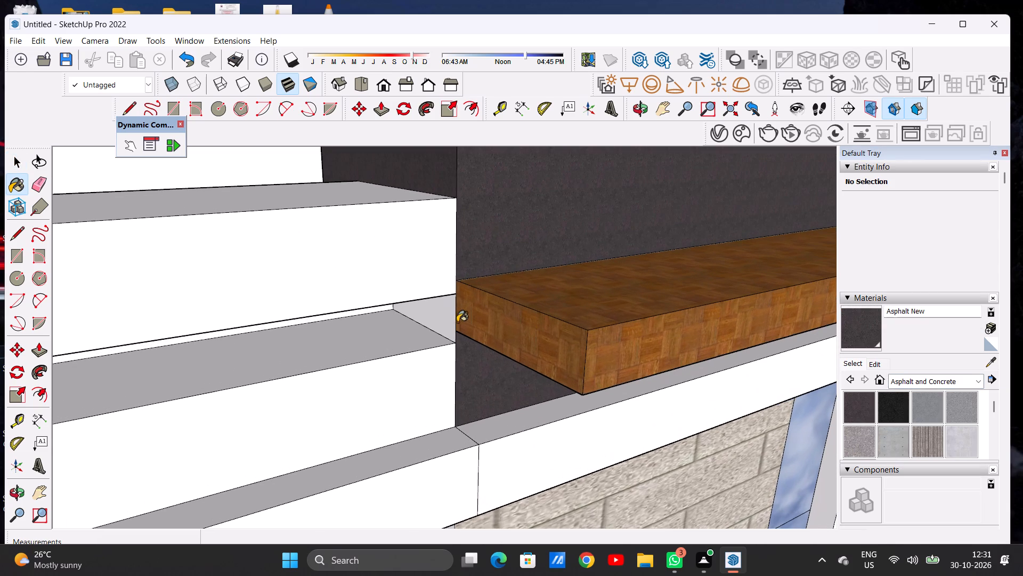
click(446, 316)
scroll(446, 316, down, 17)
Paint the top face of the dark front parapet with Asphalt New.
middle_drag(489, 311, 352, 342)
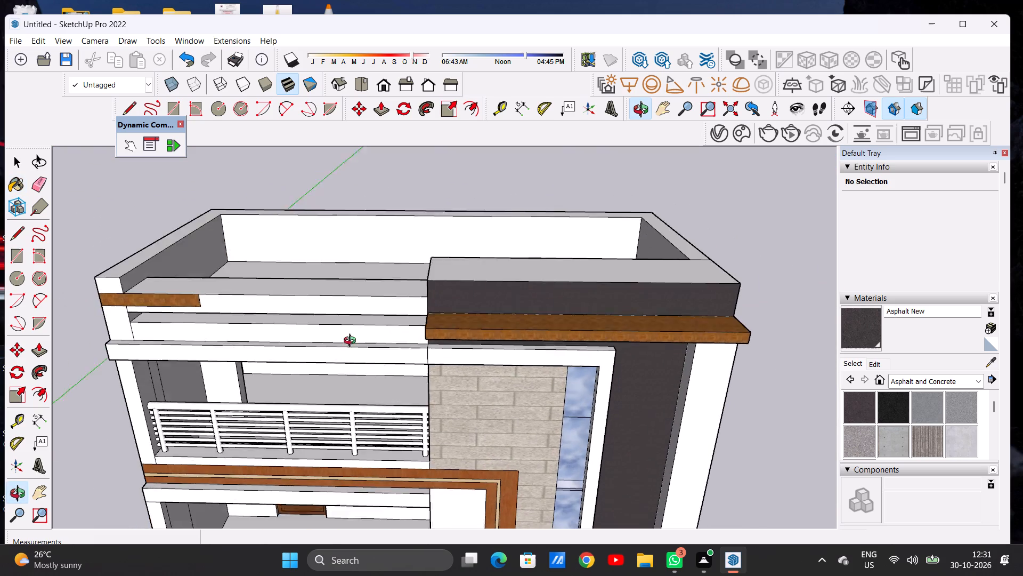
middle_drag(352, 342, 354, 354)
scroll(531, 301, up, 6)
click(522, 262)
scroll(446, 306, down, 8)
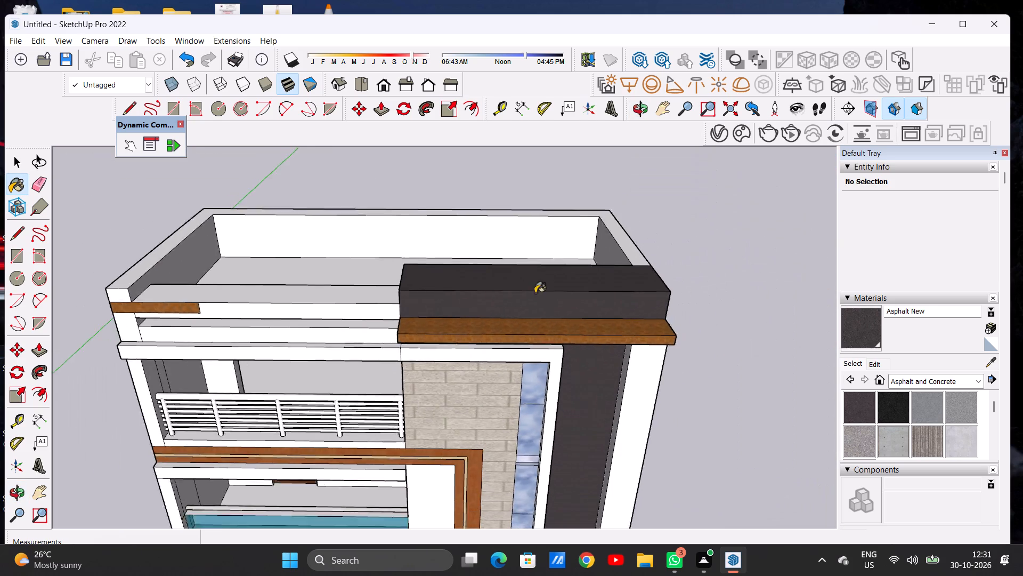
scroll(514, 295, up, 1)
scroll(535, 293, down, 4)
Paint the dark parapet's rear face, toward the roof terrace, with Asphalt New.
middle_drag(586, 329, 577, 236)
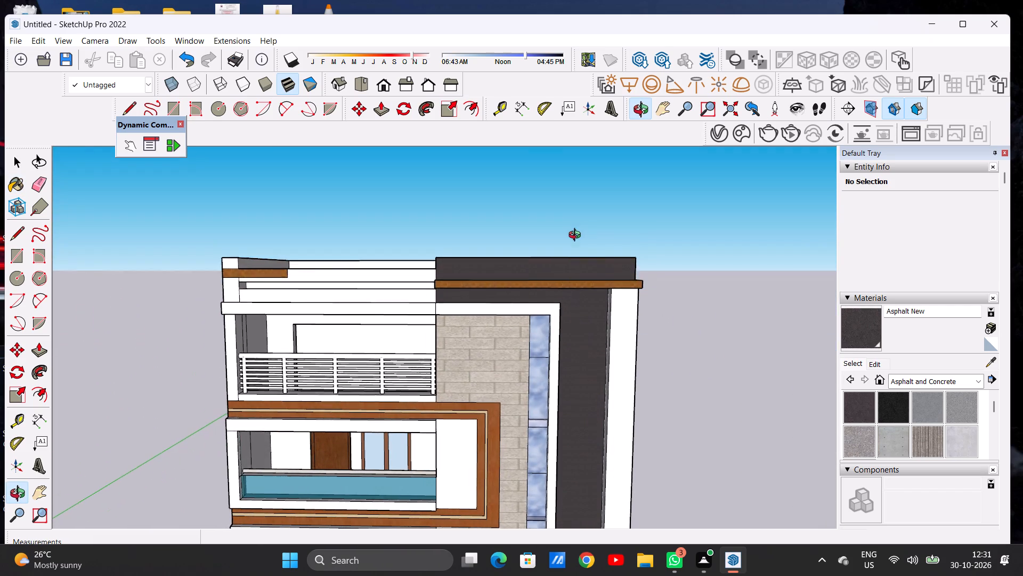
middle_drag(577, 236, 574, 238)
scroll(574, 238, down, 15)
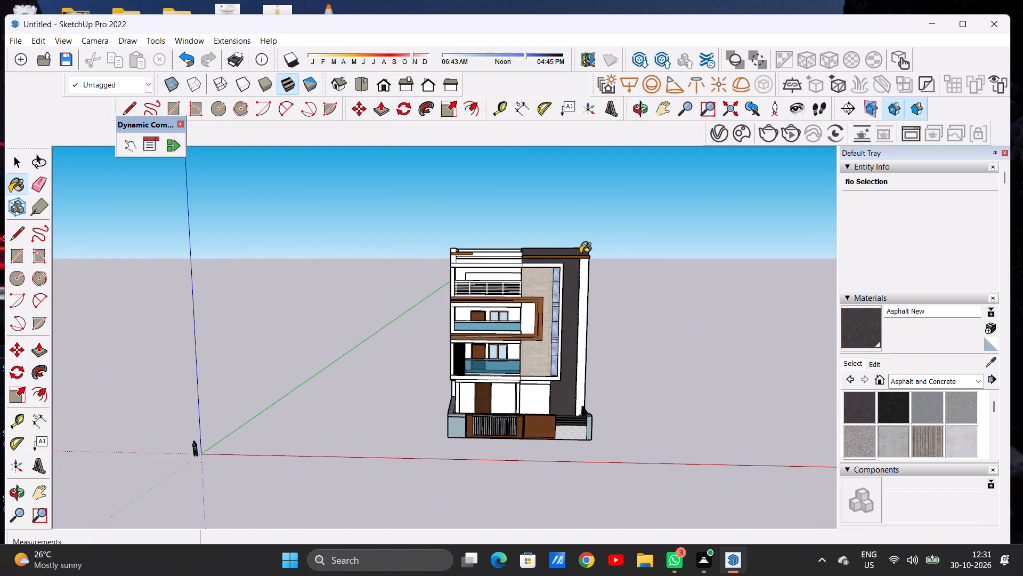
scroll(579, 253, up, 19)
middle_drag(606, 217, 313, 272)
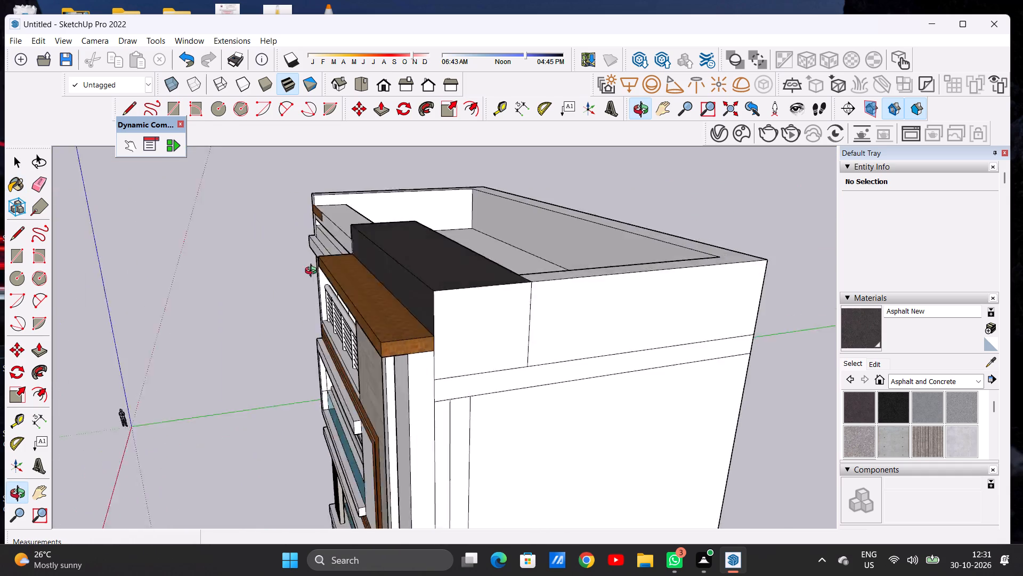
middle_drag(313, 272, 218, 325)
scroll(451, 300, up, 13)
click(447, 304)
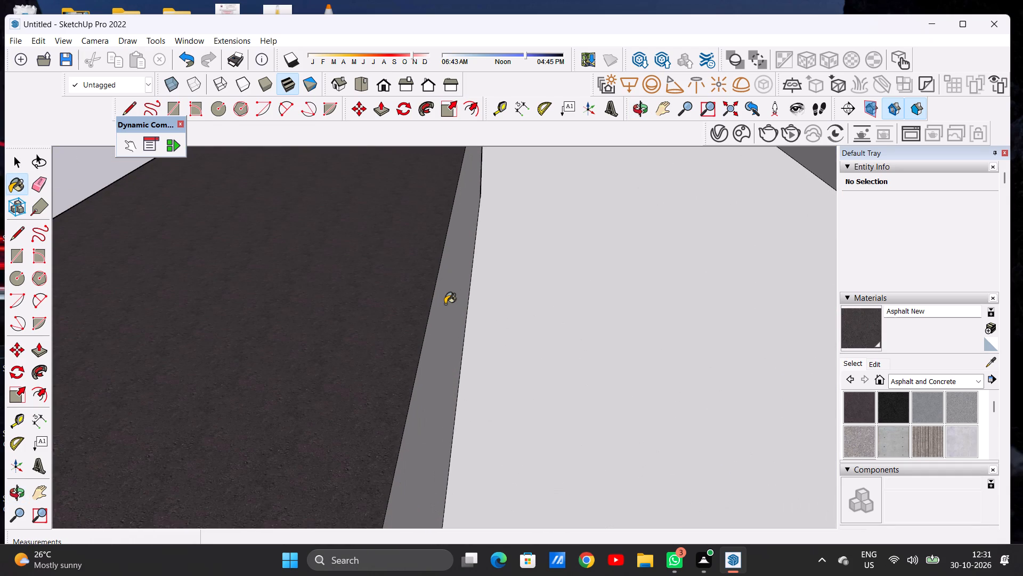
Paint the dark parapet's end face on the building's outer side wall with Asphalt New.
middle_drag(347, 317, 581, 258)
scroll(568, 283, down, 17)
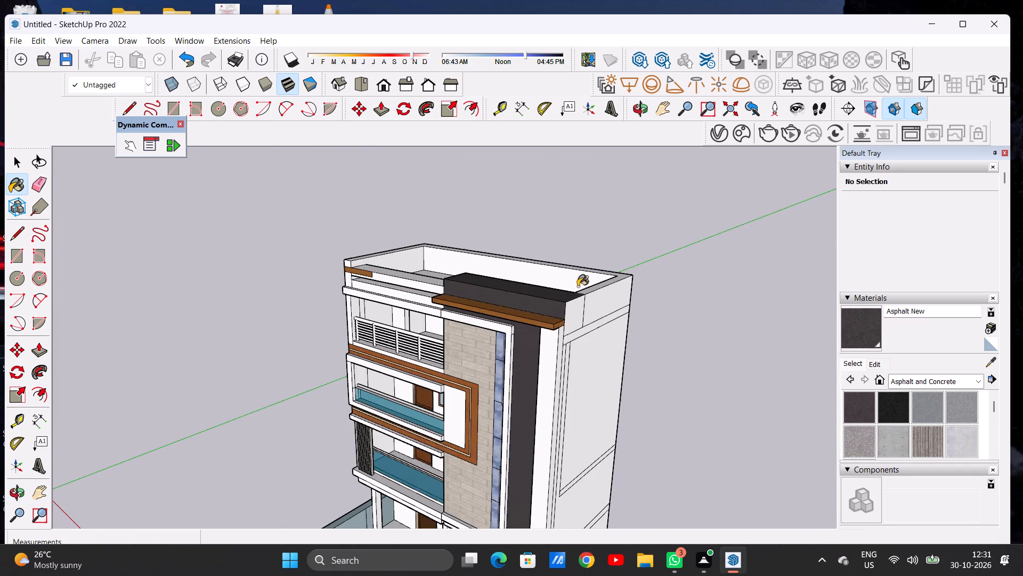
scroll(578, 286, down, 2)
middle_drag(494, 305, 492, 292)
scroll(551, 307, up, 9)
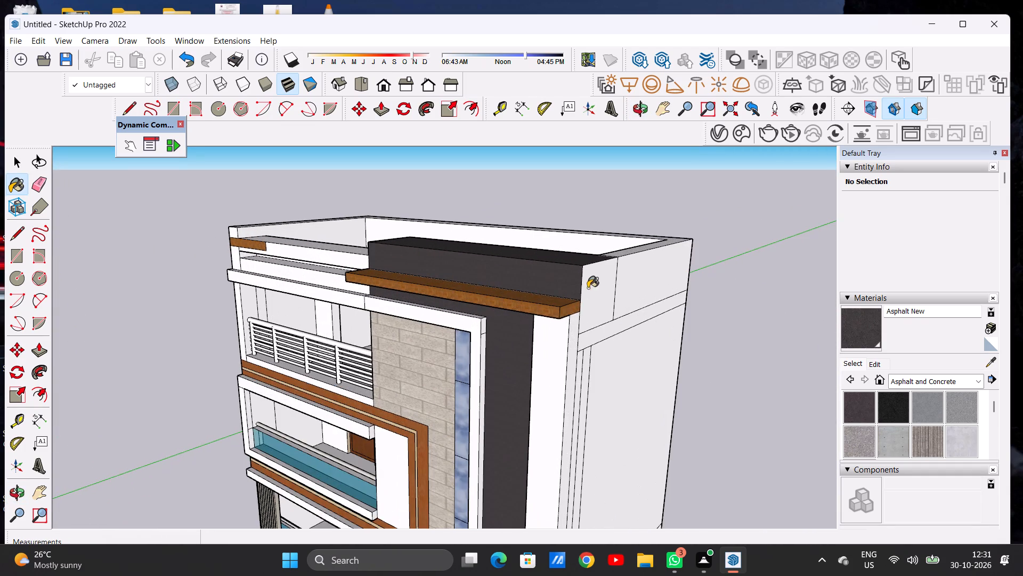
click(588, 288)
scroll(562, 290, down, 8)
middle_drag(485, 307, 632, 268)
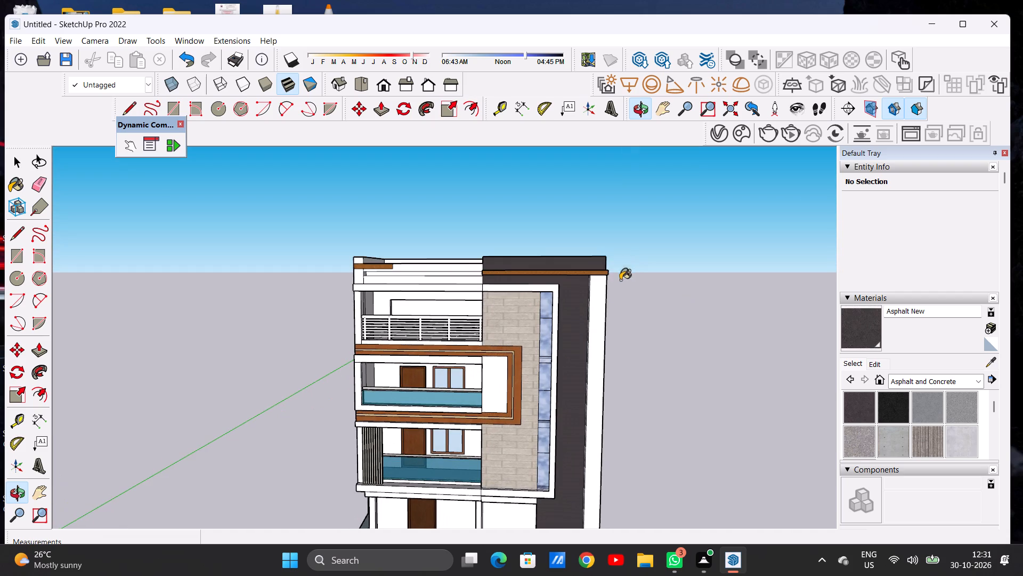
Examine the ground floor porch, the front gates and the compound wall.
scroll(509, 291, down, 11)
scroll(525, 393, down, 1)
scroll(525, 394, up, 8)
scroll(505, 404, down, 1)
scroll(505, 404, up, 7)
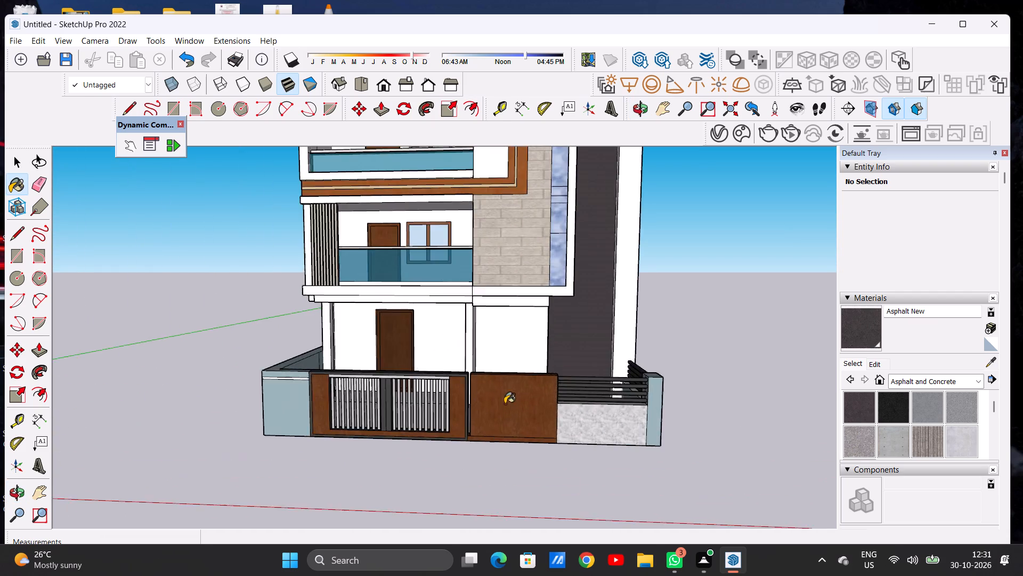
scroll(456, 366, down, 1)
scroll(454, 364, up, 6)
middle_drag(450, 347, 458, 444)
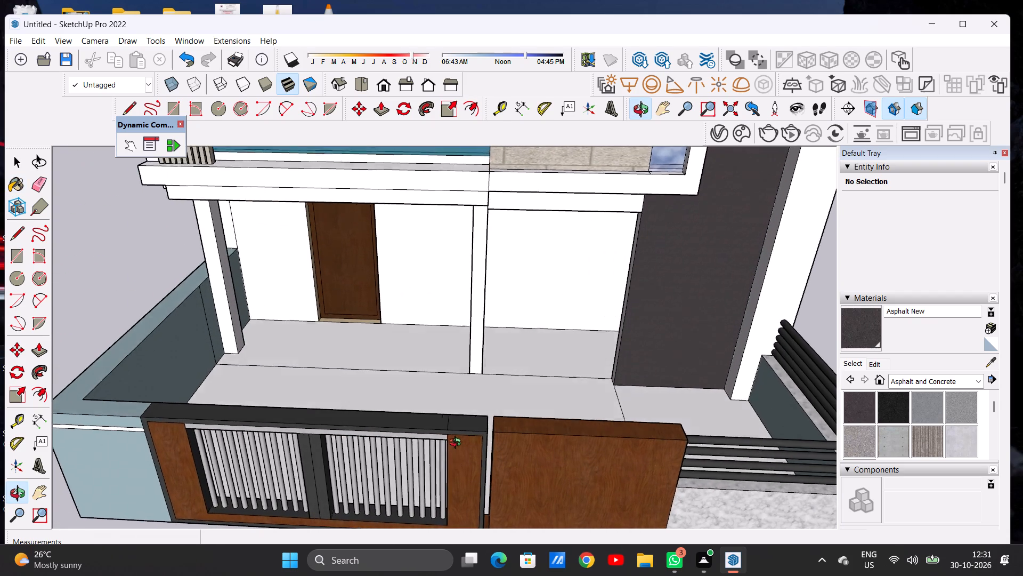
middle_drag(458, 444, 461, 328)
scroll(498, 381, down, 6)
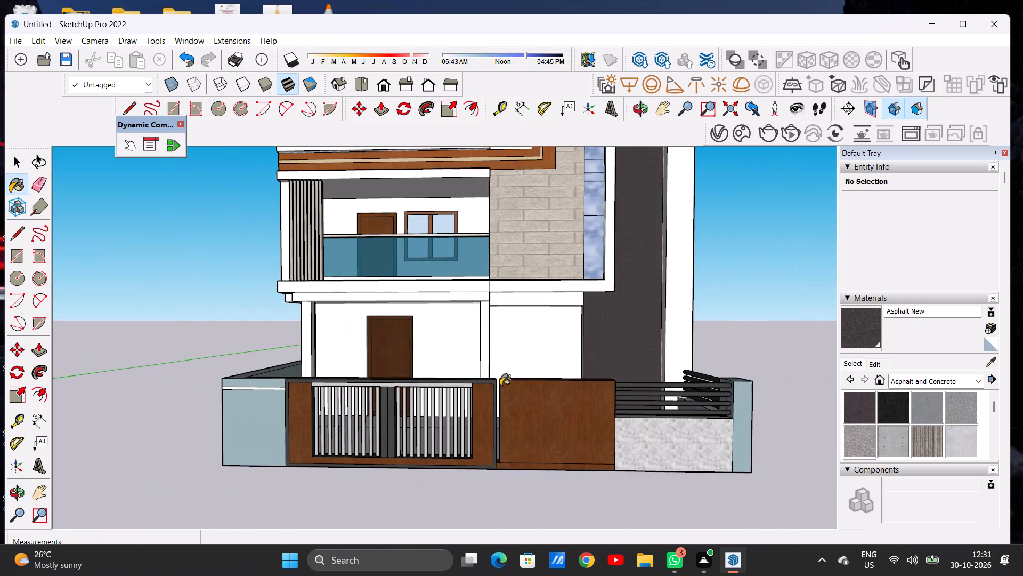
scroll(486, 388, down, 8)
middle_drag(486, 390, 507, 422)
Draw two parallel lines across the slatted gate's end face, near its top, where it faces the solid wood panel.
scroll(504, 407, up, 2)
scroll(504, 406, down, 1)
scroll(504, 406, up, 16)
scroll(481, 352, up, 5)
scroll(481, 352, down, 1)
scroll(481, 352, up, 1)
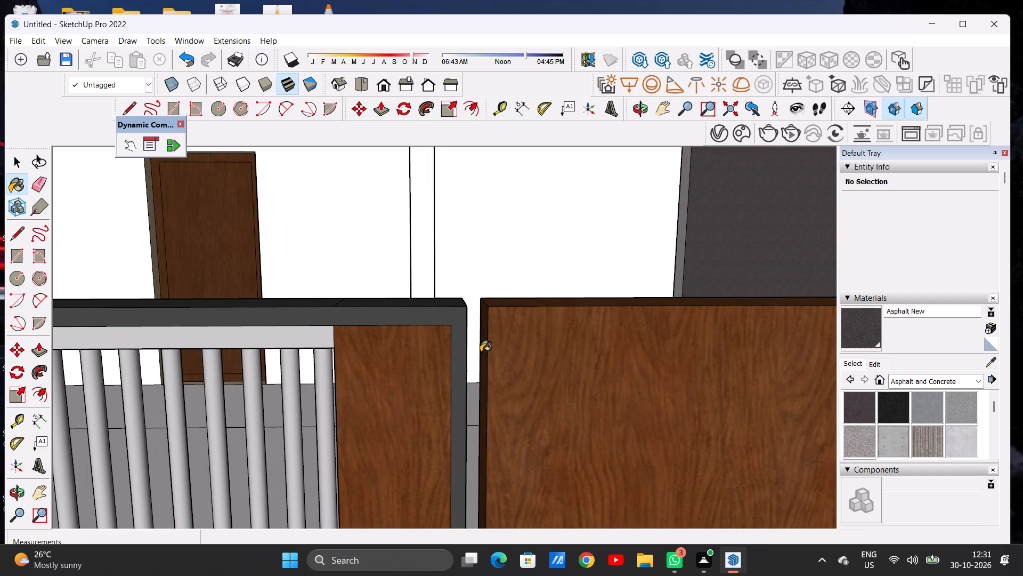
key(space)
scroll(468, 328, down, 5)
middle_drag(442, 343, 390, 343)
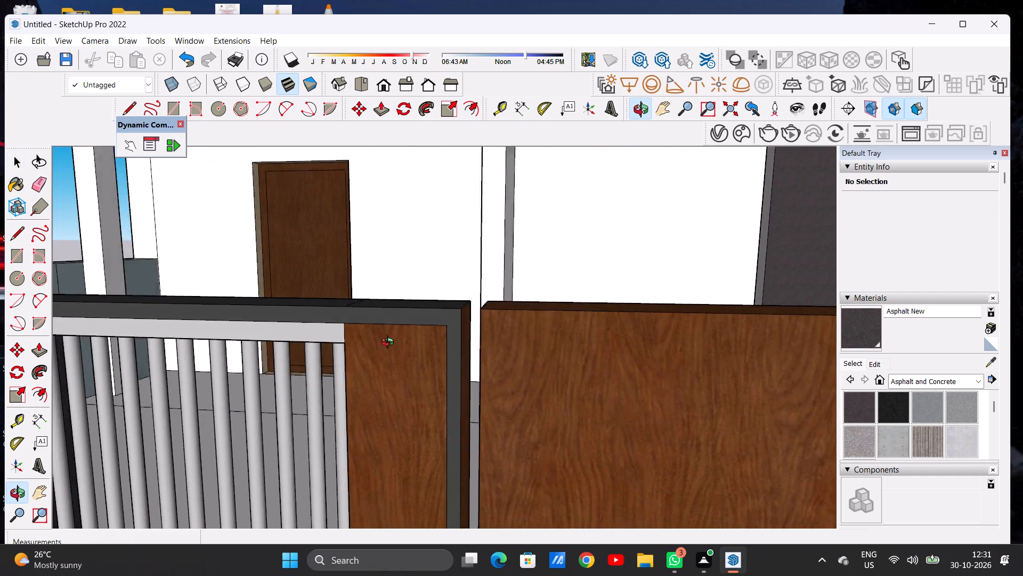
middle_drag(390, 343, 290, 391)
scroll(458, 295, up, 11)
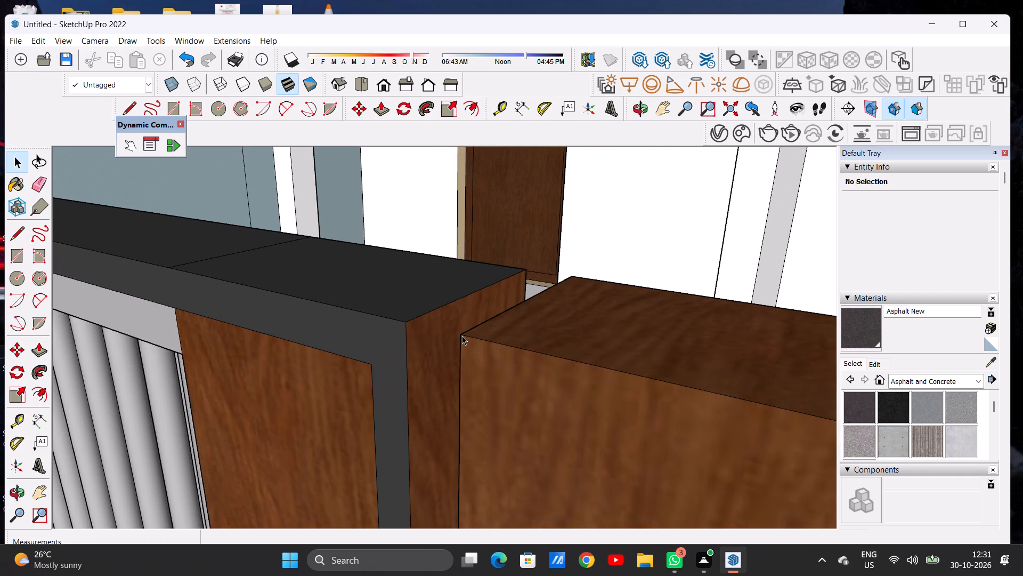
key(l)
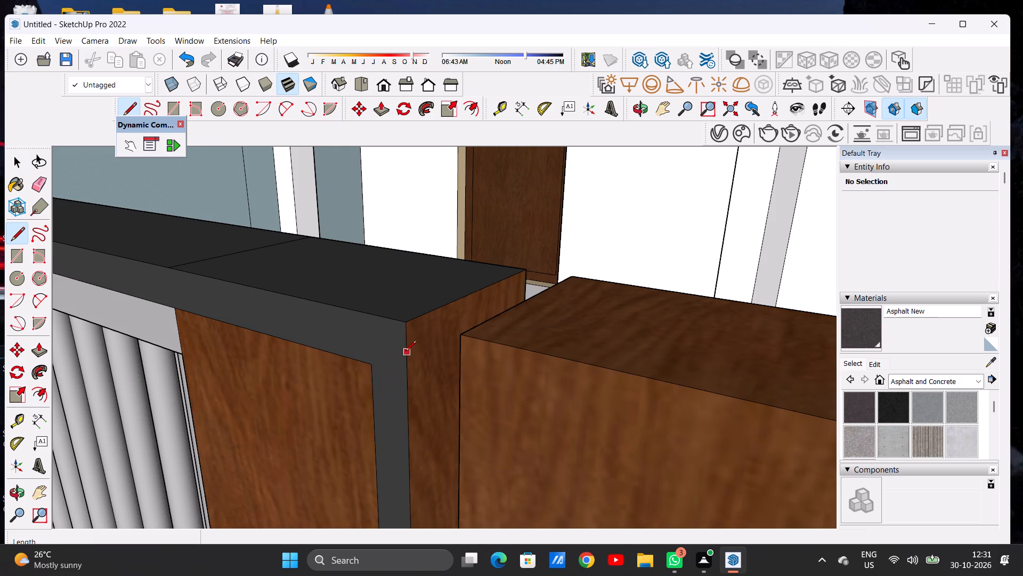
scroll(405, 352, up, 3)
scroll(406, 352, down, 1)
scroll(406, 352, up, 2)
click(406, 352)
scroll(502, 296, up, 4)
scroll(502, 296, down, 1)
scroll(502, 296, up, 1)
scroll(502, 296, down, 1)
scroll(502, 296, up, 1)
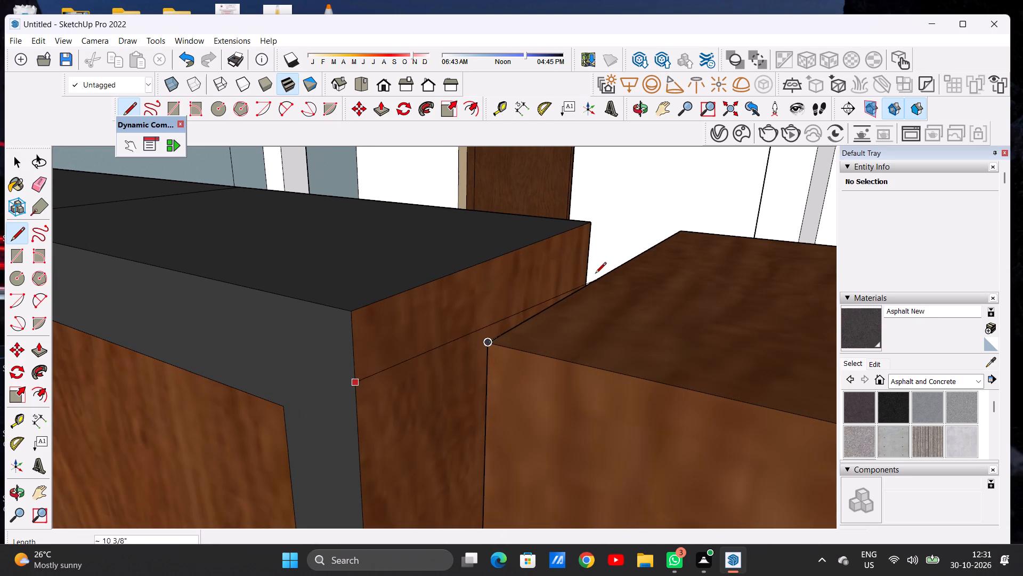
click(588, 262)
scroll(582, 252, down, 6)
middle_drag(521, 326, 518, 338)
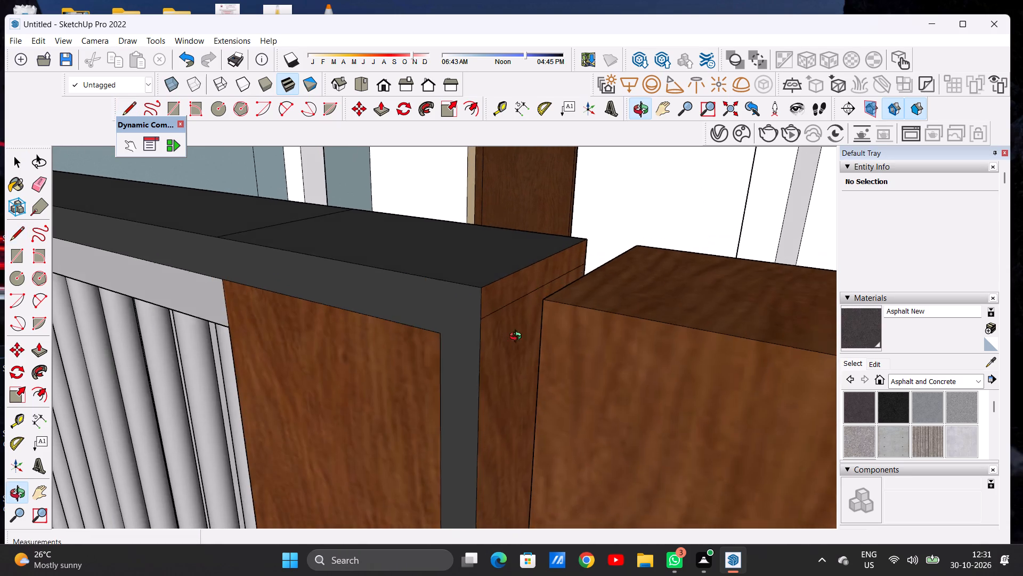
middle_drag(518, 338, 513, 360)
scroll(501, 374, up, 2)
scroll(501, 374, down, 1)
scroll(501, 374, up, 4)
click(443, 428)
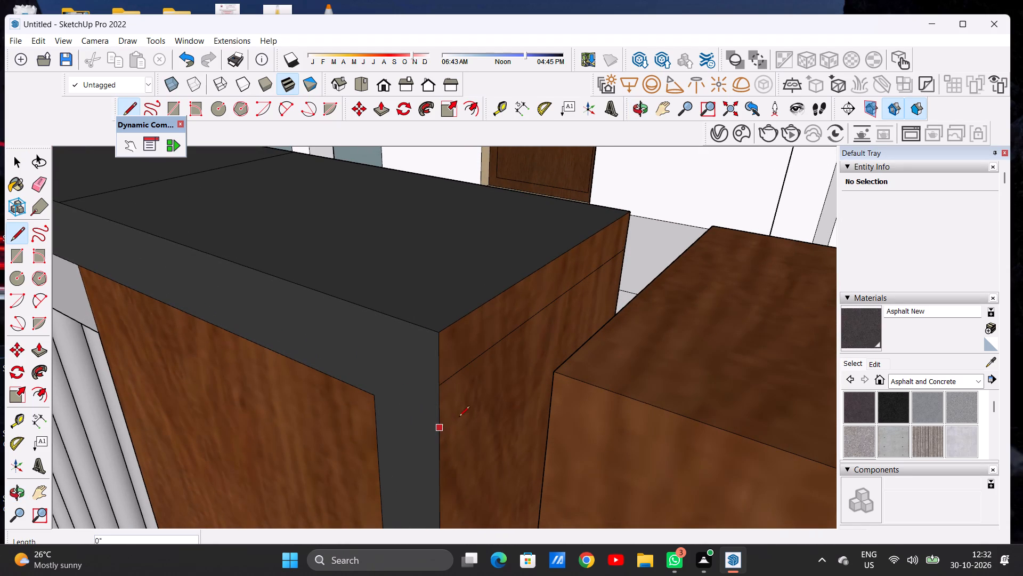
click(623, 278)
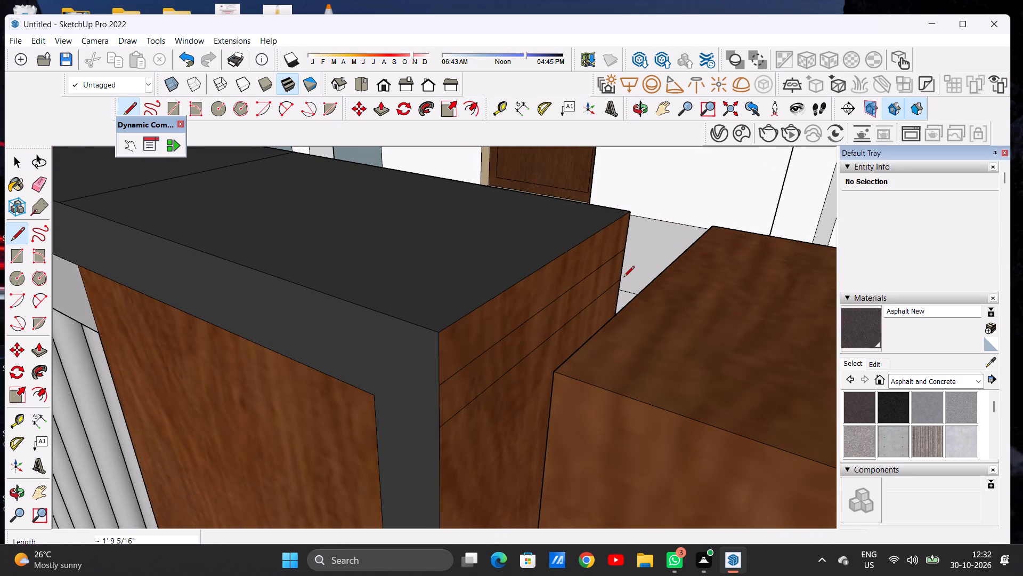
key(space)
Push/Pull the narrow strip on the slatted gate's end about 5 1/4" to bridge the gap to the solid wood panel.
text(P)
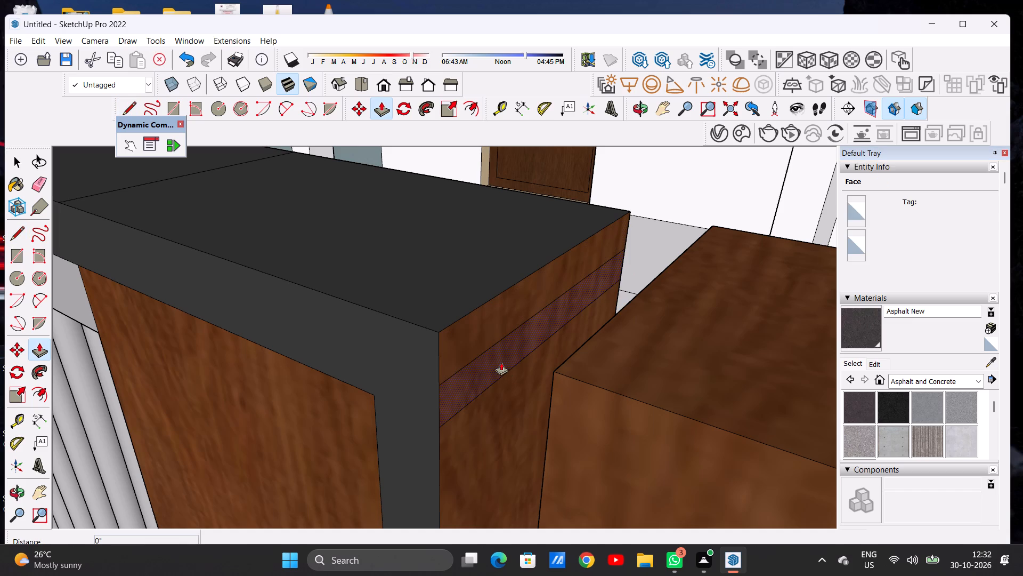
click(501, 362)
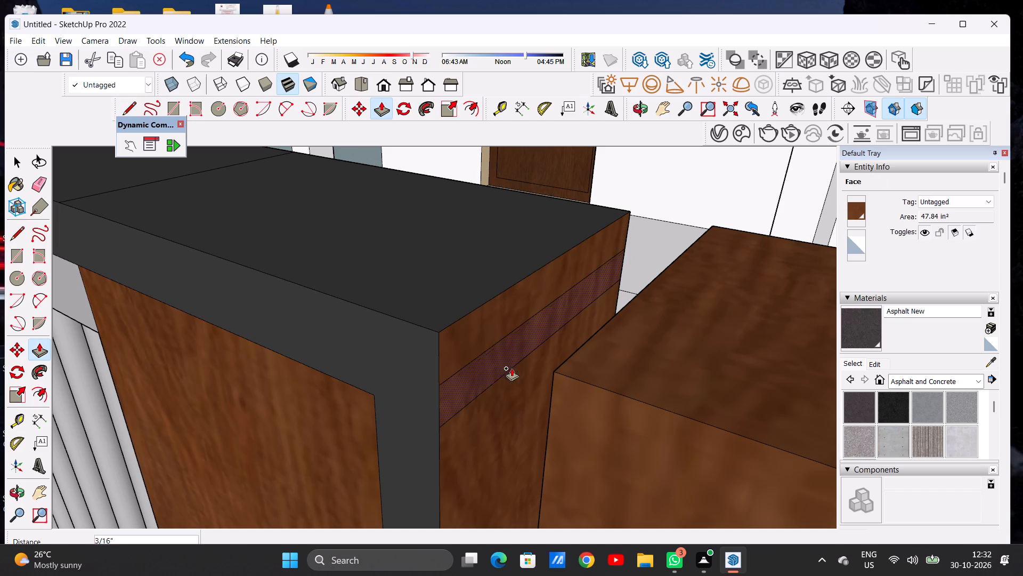
click(544, 458)
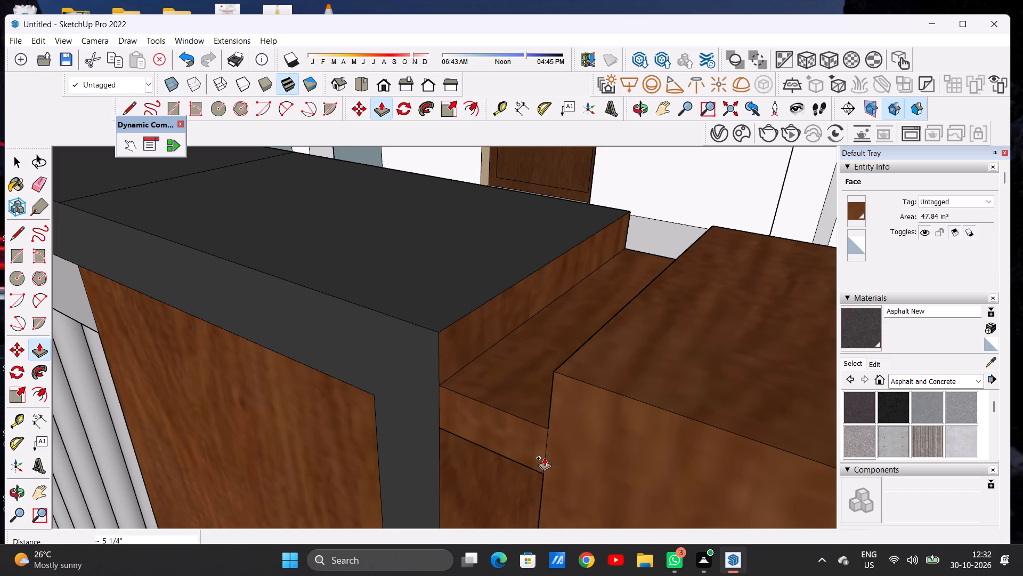
key(space)
Paint the top and front faces of the small bridge between the slatted gate and wood panel with Asphalt New.
scroll(530, 386, down, 20)
scroll(530, 386, down, 5)
middle_drag(517, 383, 604, 302)
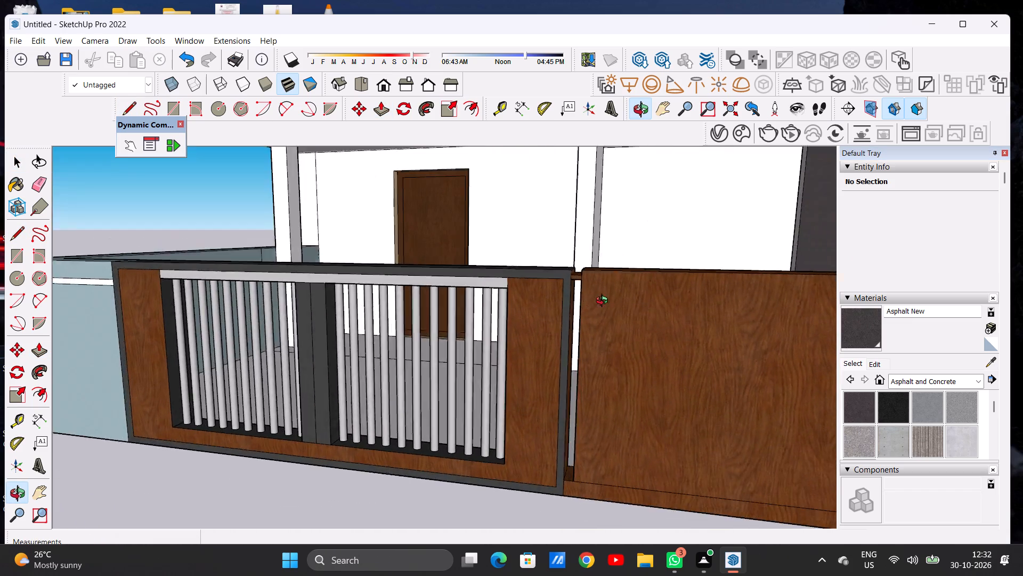
middle_drag(604, 302, 612, 295)
scroll(517, 321, down, 7)
middle_drag(533, 343, 556, 337)
scroll(556, 307, up, 5)
scroll(556, 300, down, 1)
scroll(556, 300, up, 2)
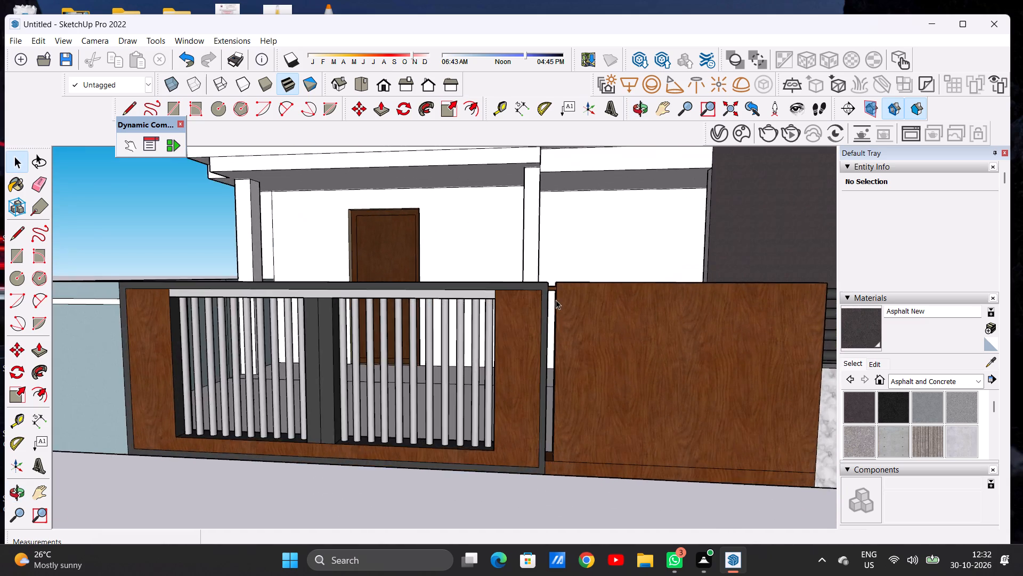
scroll(556, 300, up, 5)
scroll(551, 293, down, 7)
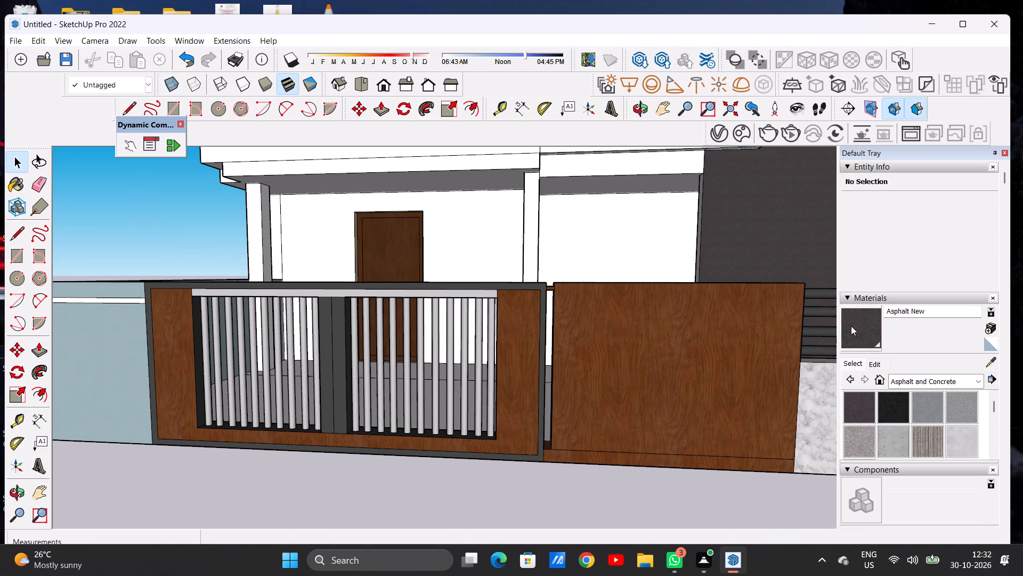
click(851, 326)
scroll(561, 311, up, 9)
scroll(542, 281, down, 1)
scroll(542, 281, up, 4)
scroll(547, 276, down, 8)
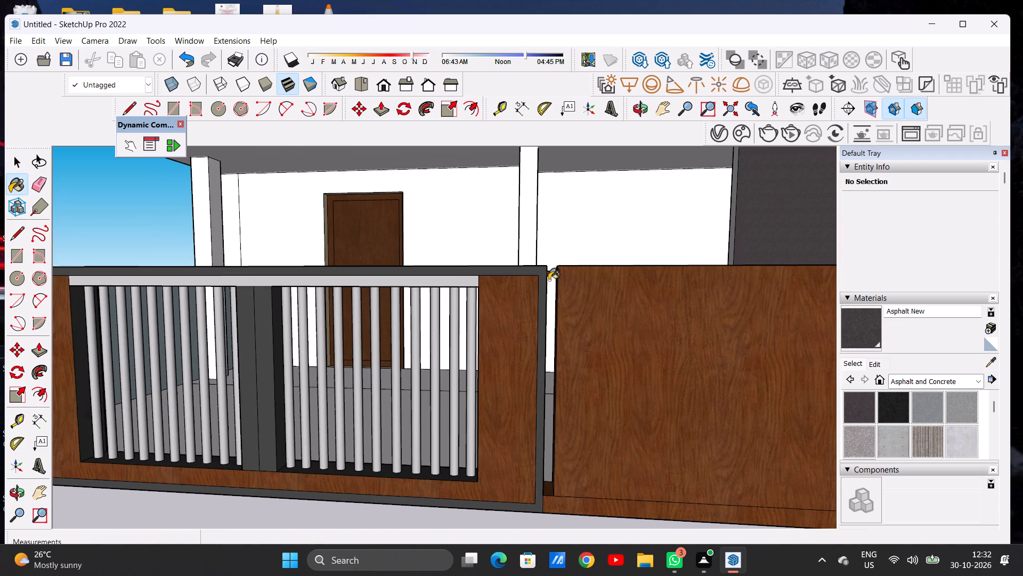
middle_drag(562, 256, 539, 383)
scroll(532, 396, up, 7)
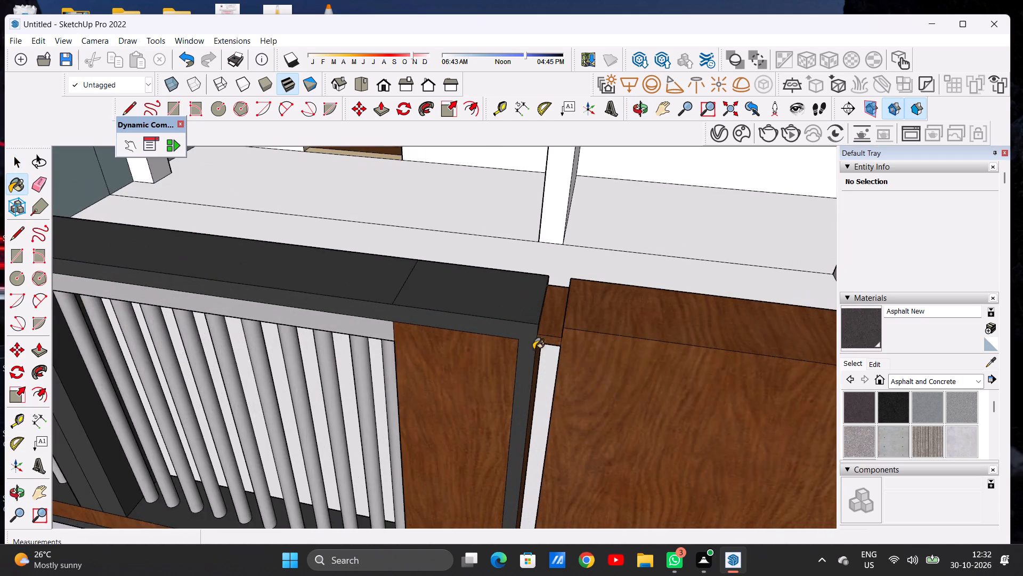
scroll(533, 349, up, 5)
scroll(535, 332, down, 1)
scroll(536, 332, up, 7)
click(556, 333)
click(560, 351)
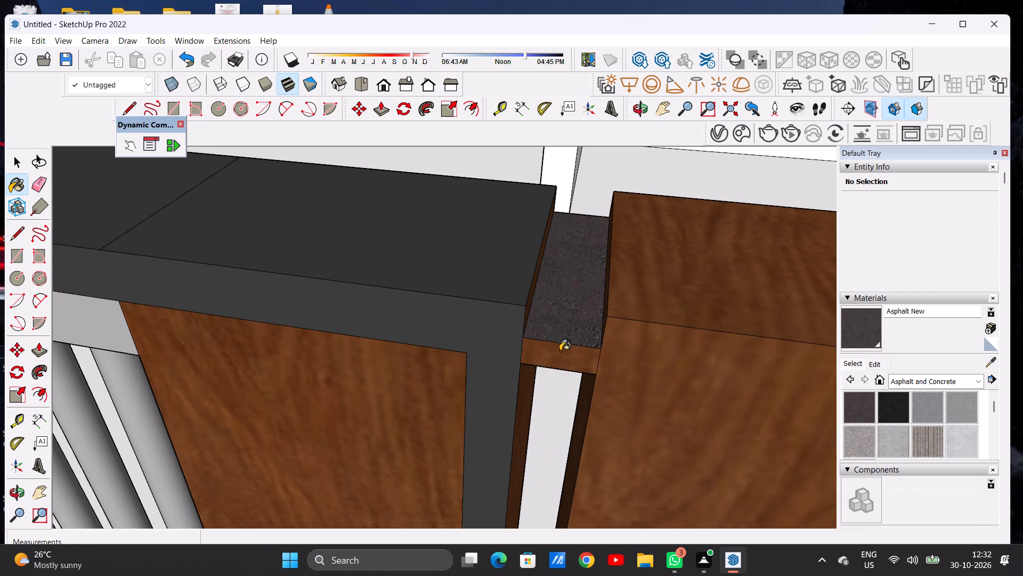
Paint the underside and rear face of the bridge between the slatted gate and wood panel with Asphalt New.
scroll(522, 355, down, 7)
middle_drag(539, 369, 558, 213)
scroll(556, 172, up, 3)
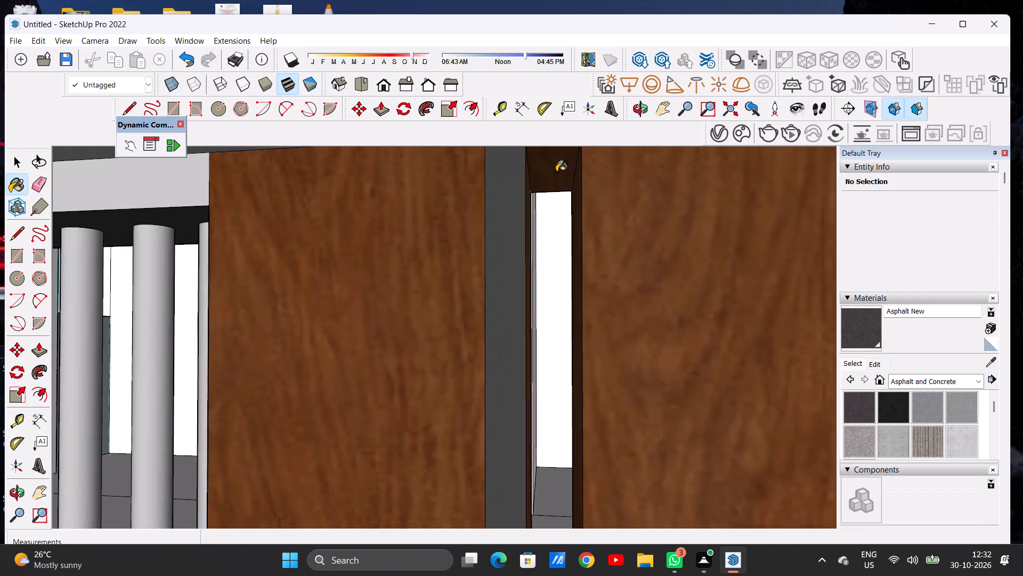
scroll(556, 172, up, 2)
click(556, 171)
scroll(499, 300, down, 13)
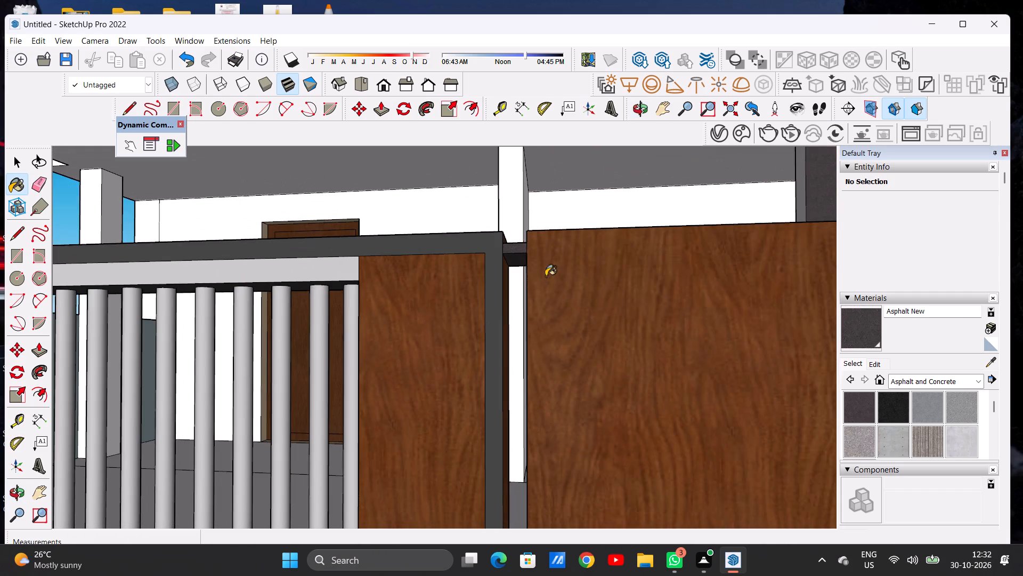
middle_drag(546, 276, 411, 437)
middle_drag(556, 327, 238, 347)
scroll(264, 271, up, 4)
scroll(278, 274, down, 1)
scroll(278, 274, up, 4)
scroll(275, 274, down, 1)
scroll(275, 274, up, 11)
click(267, 274)
scroll(305, 284, down, 16)
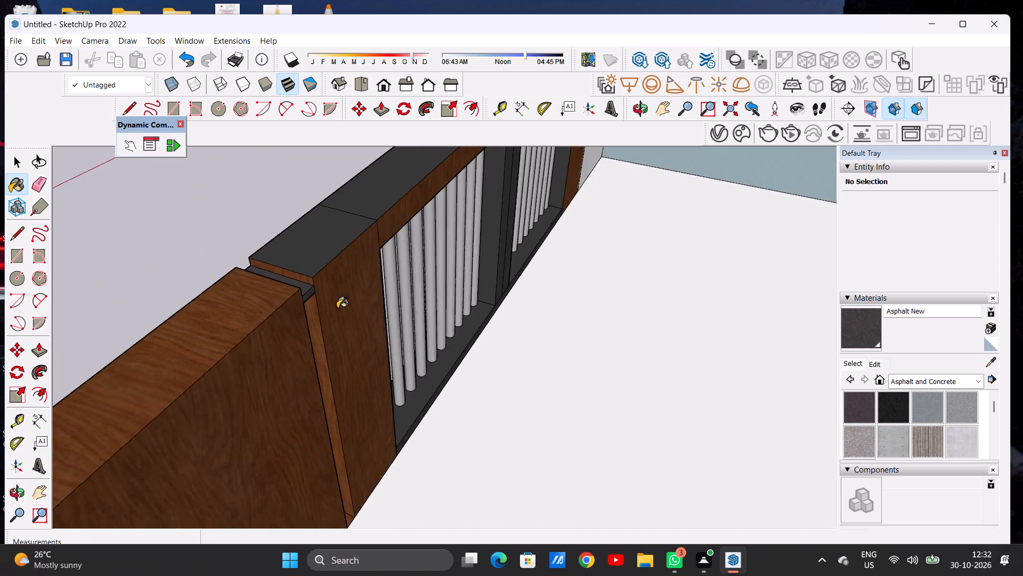
Review the front gates and compound wall from the street side, including the bridged gap.
scroll(337, 308, down, 9)
middle_drag(246, 320, 535, 293)
middle_drag(430, 357, 607, 275)
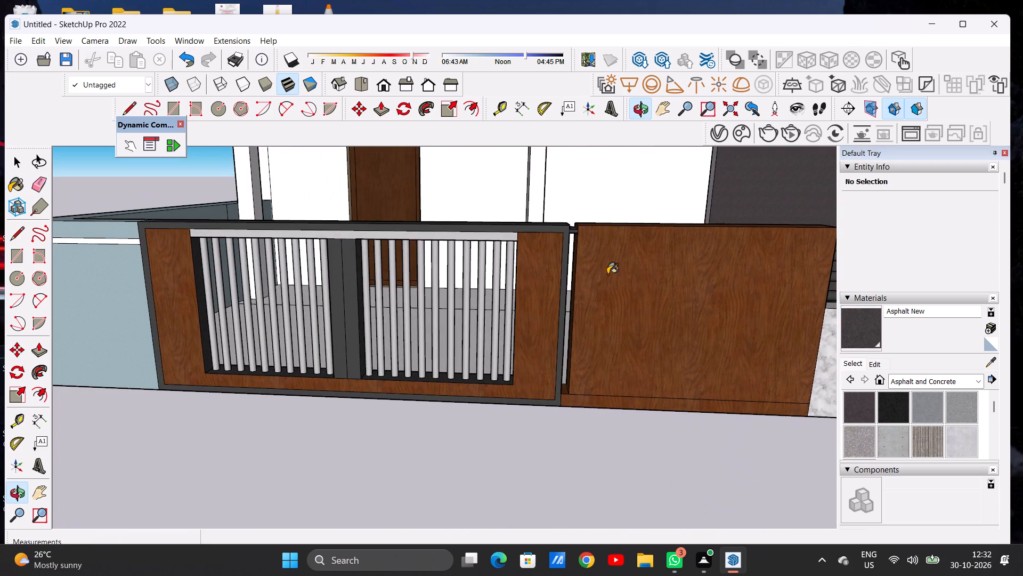
scroll(379, 308, down, 6)
middle_drag(373, 311, 411, 307)
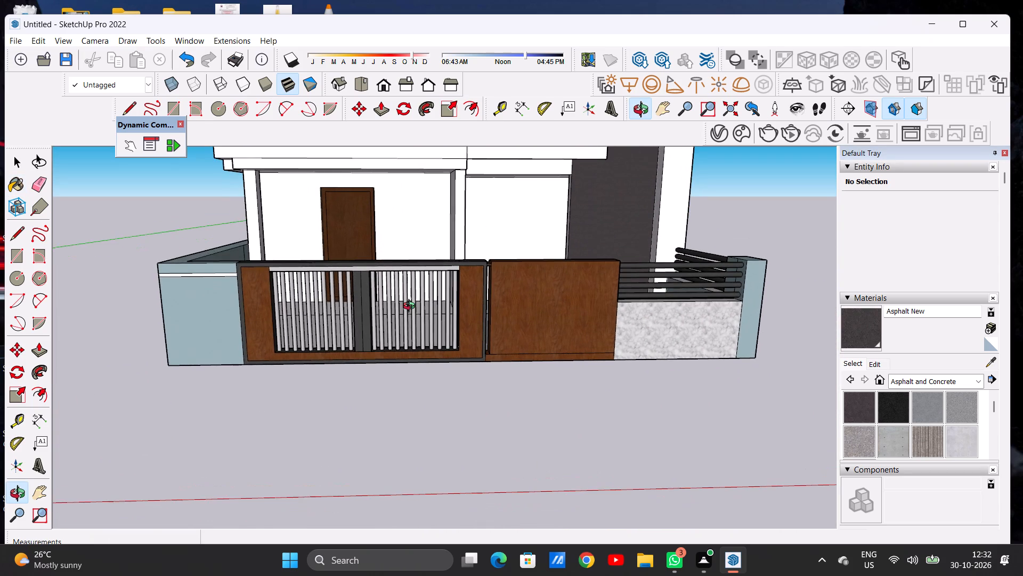
middle_drag(411, 307, 426, 311)
scroll(374, 356, down, 5)
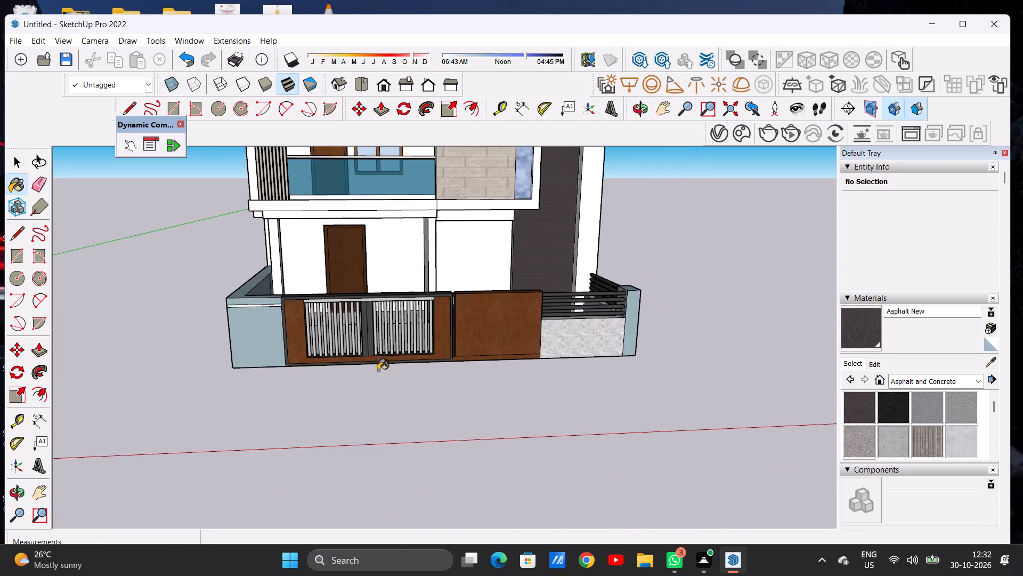
middle_drag(405, 370, 380, 376)
key(space)
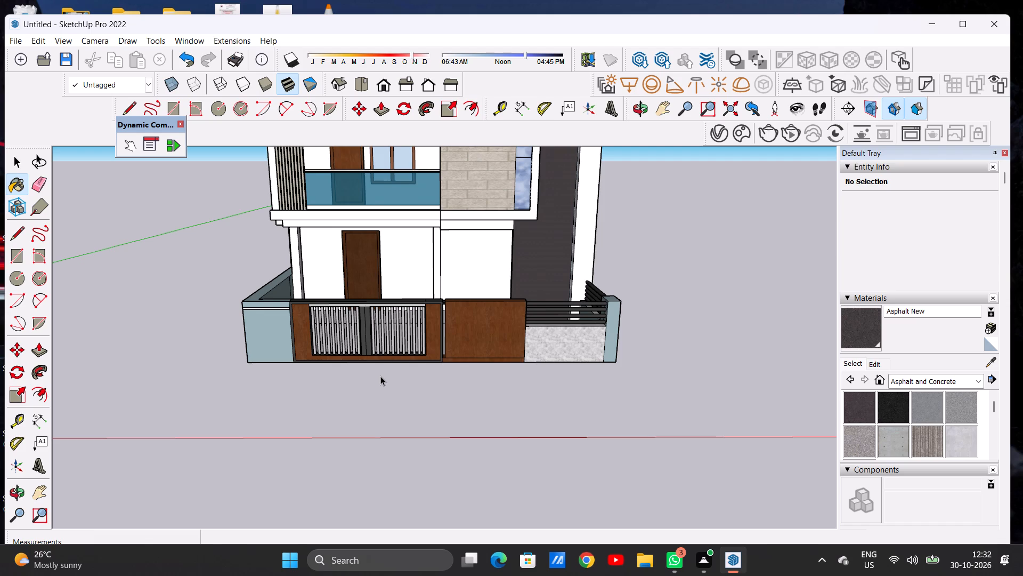
scroll(368, 348, down, 4)
scroll(368, 348, up, 1)
scroll(368, 348, down, 8)
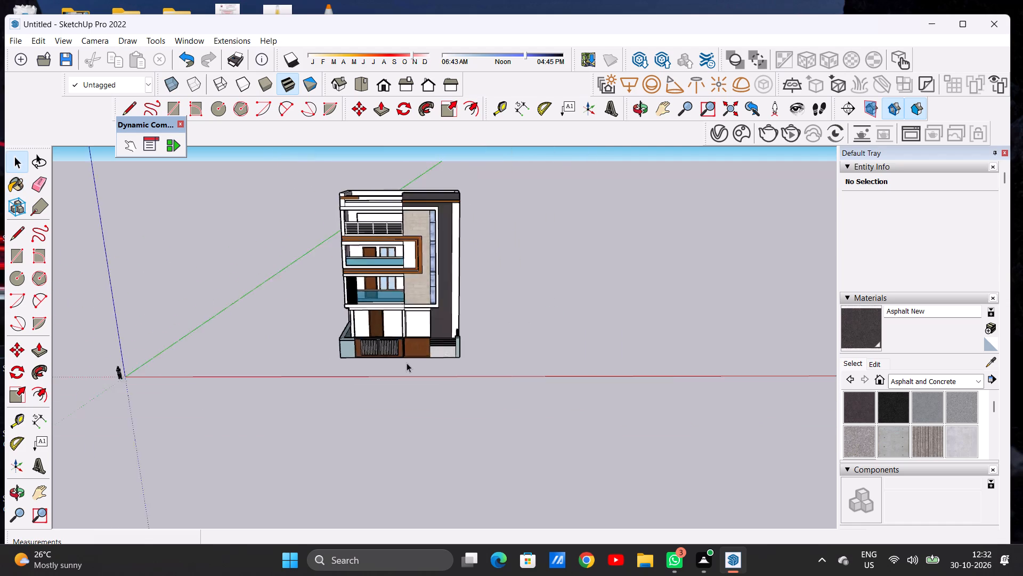
Examine the upper floors of the front facade, including the balconies, wood bands and top balcony railing.
scroll(407, 363, down, 8)
scroll(386, 254, up, 10)
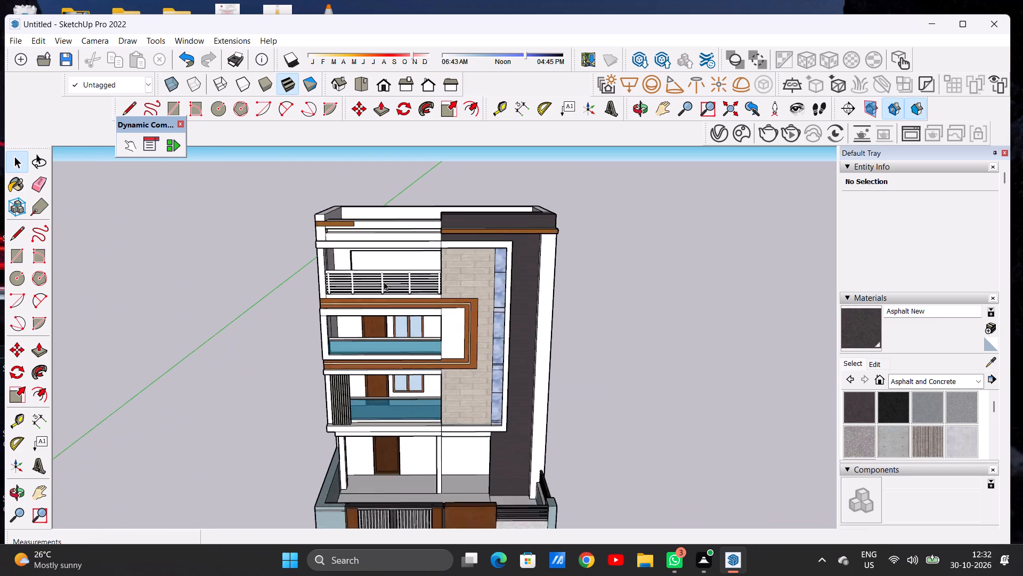
scroll(384, 282, up, 2)
middle_drag(391, 307, 393, 277)
scroll(418, 291, up, 2)
scroll(419, 291, down, 1)
scroll(419, 291, up, 9)
scroll(411, 271, down, 7)
middle_drag(404, 271, 363, 303)
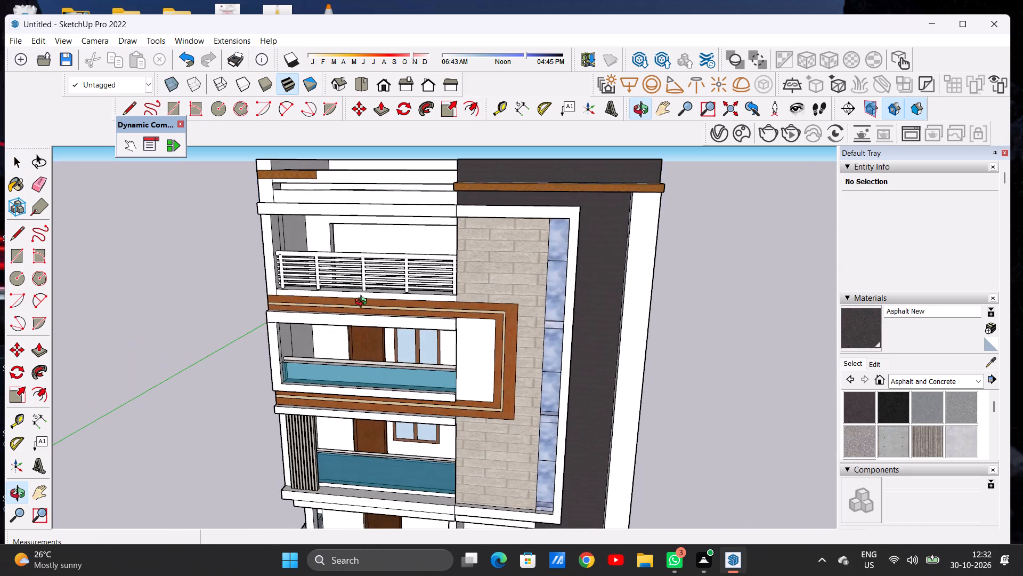
middle_drag(363, 303, 527, 306)
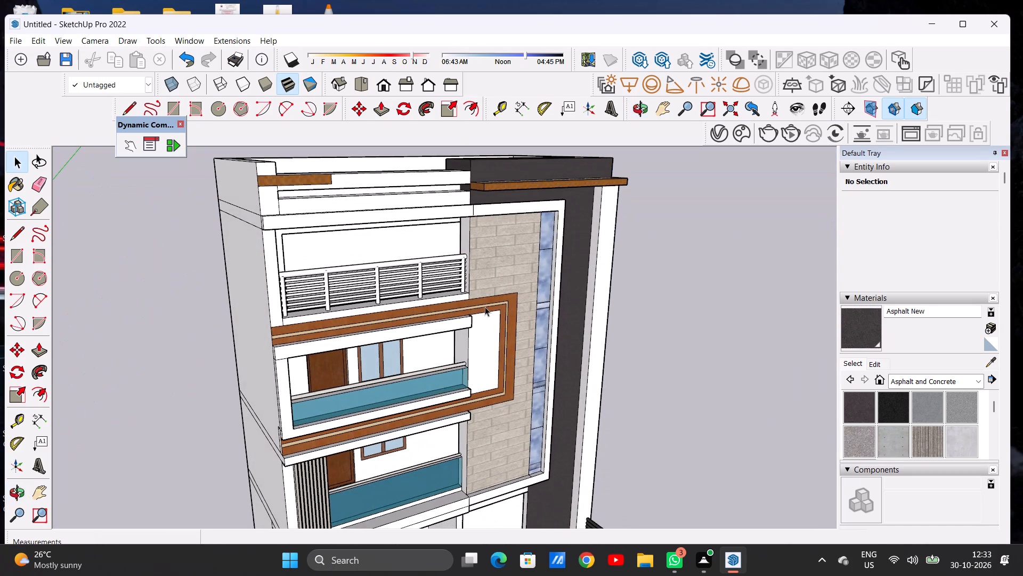
scroll(381, 295, down, 6)
scroll(403, 303, up, 3)
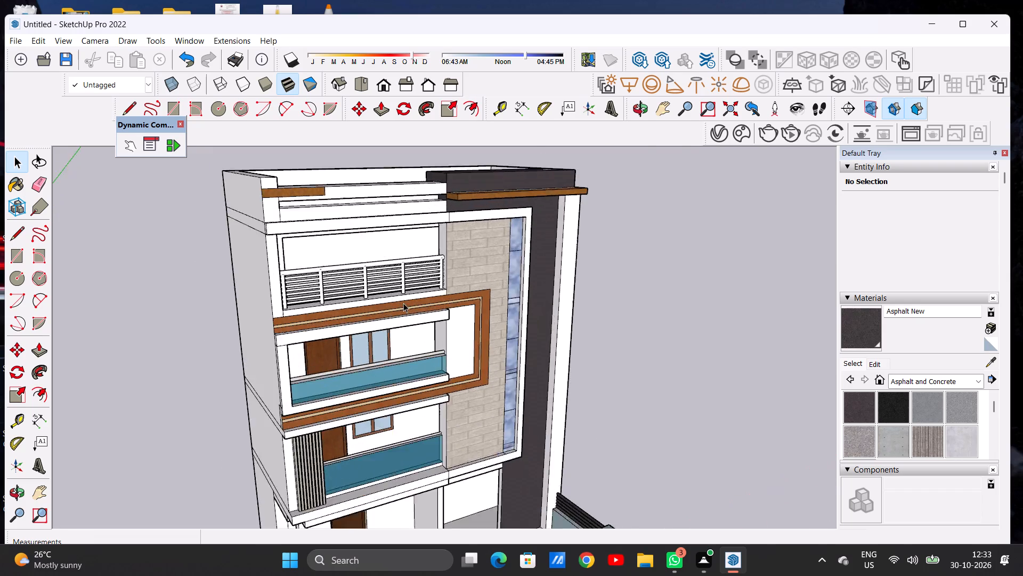
scroll(403, 303, up, 9)
scroll(353, 271, down, 5)
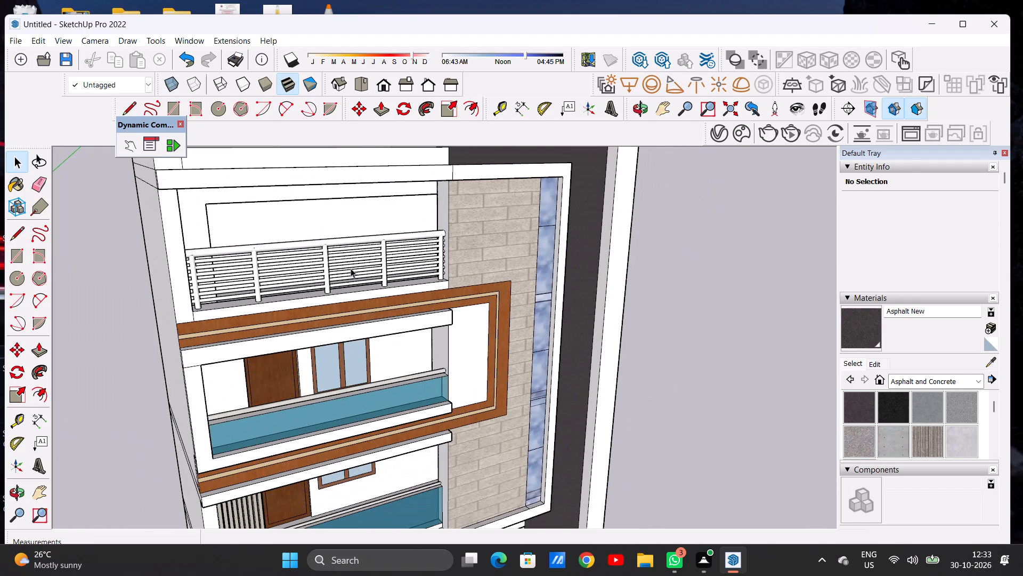
scroll(351, 268, down, 10)
middle_drag(437, 257, 336, 241)
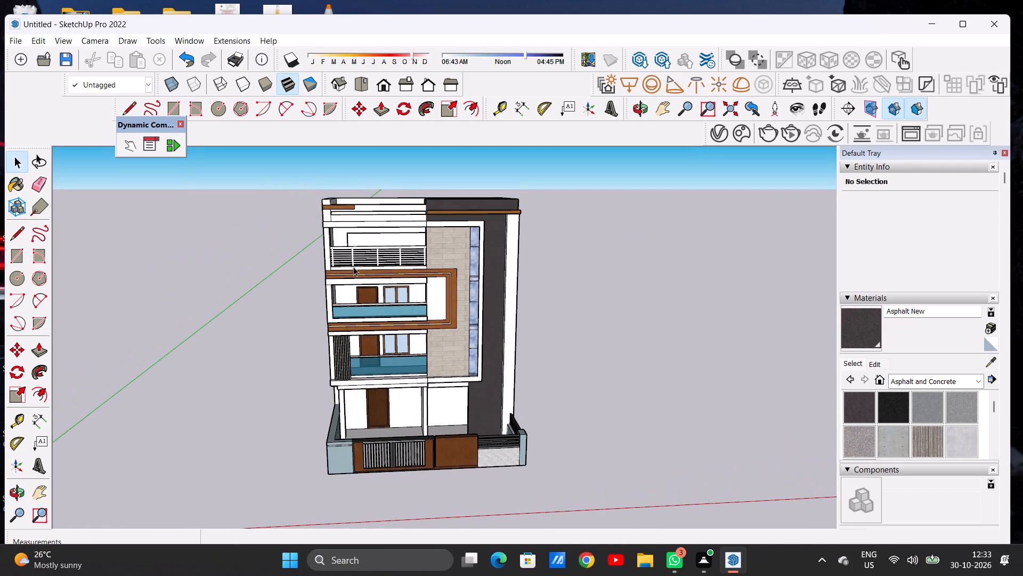
scroll(353, 261, up, 13)
middle_drag(324, 254, 349, 283)
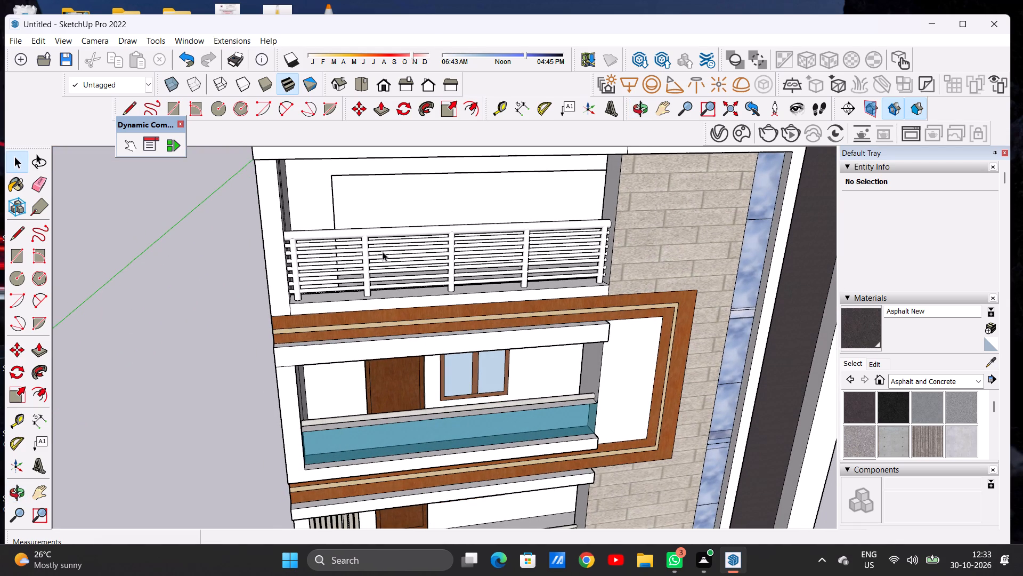
Examine the top balcony railing and its surroundings on the front facade.
scroll(383, 240, down, 1)
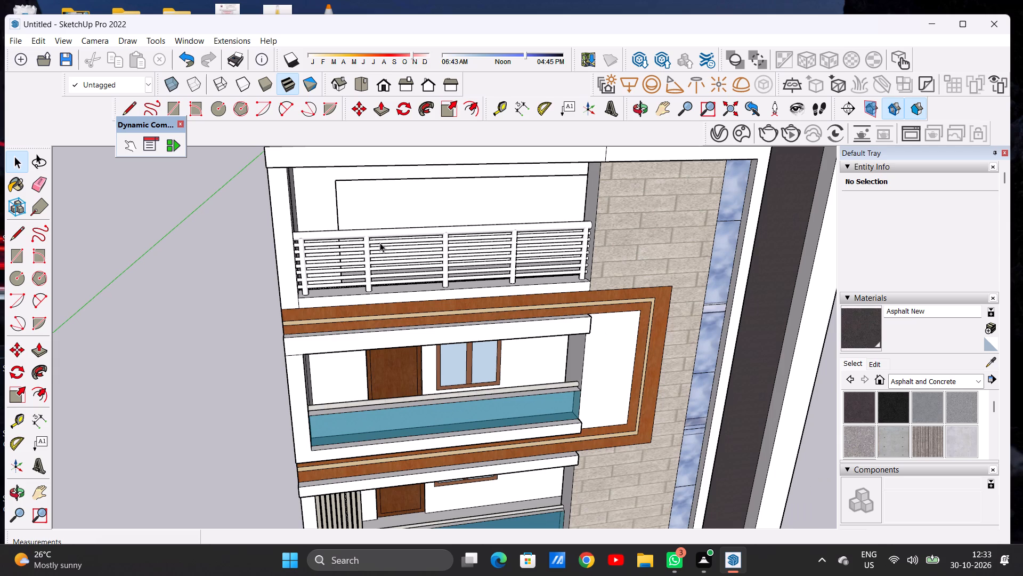
scroll(360, 230, down, 6)
scroll(363, 233, up, 5)
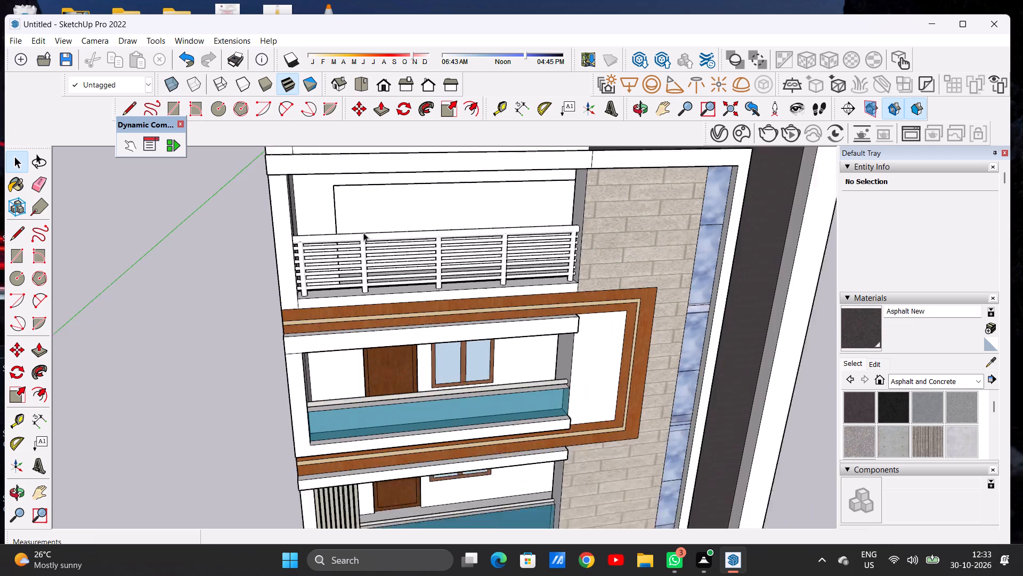
scroll(363, 233, up, 1)
middle_drag(367, 264, 364, 253)
scroll(369, 258, down, 11)
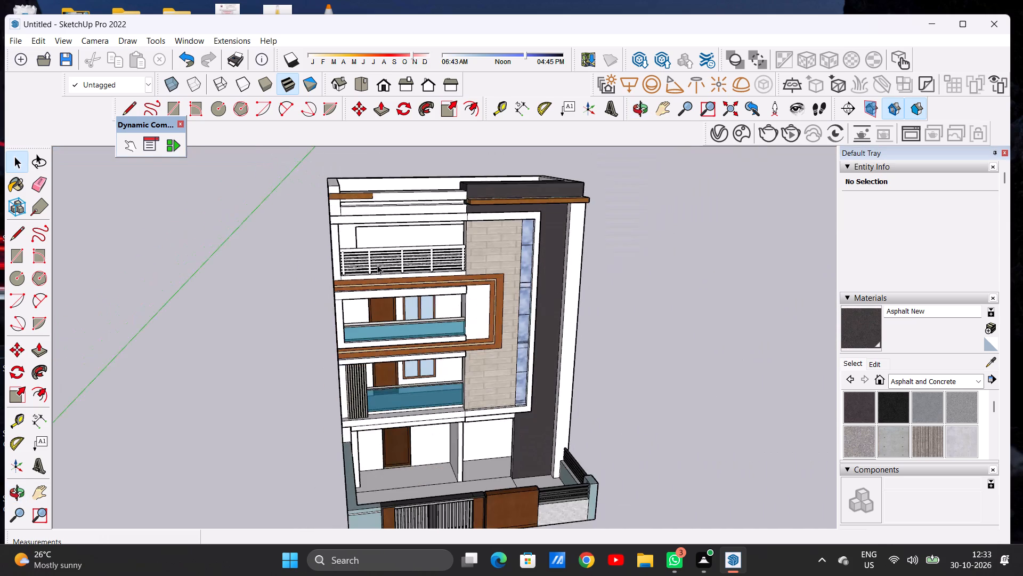
middle_drag(377, 265, 399, 258)
scroll(387, 255, up, 3)
scroll(387, 255, down, 1)
scroll(387, 255, up, 8)
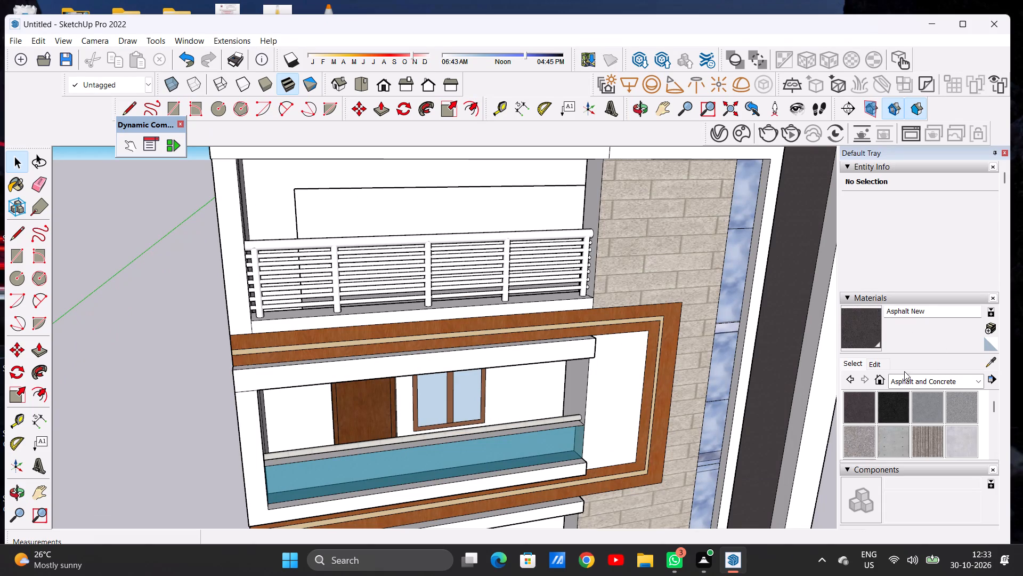
Pick Color M07 from the Colors collection and paint the handrail of the top balcony railing with it.
click(929, 381)
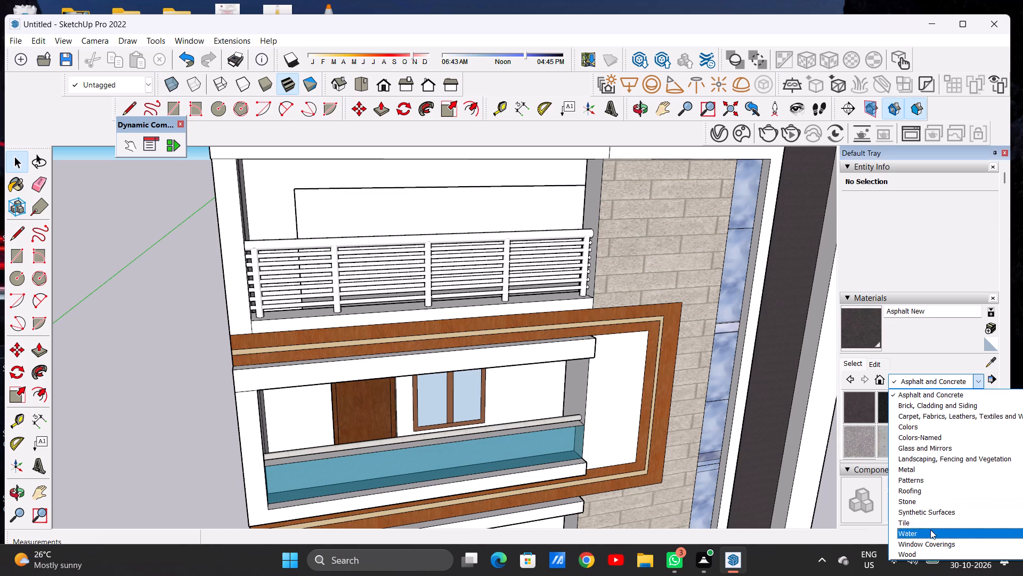
click(930, 513)
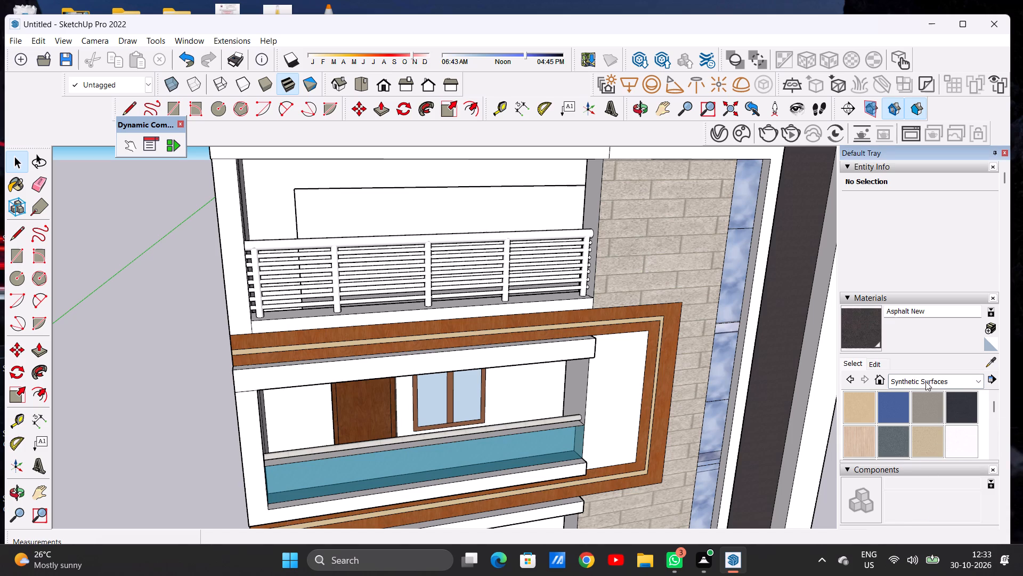
click(923, 380)
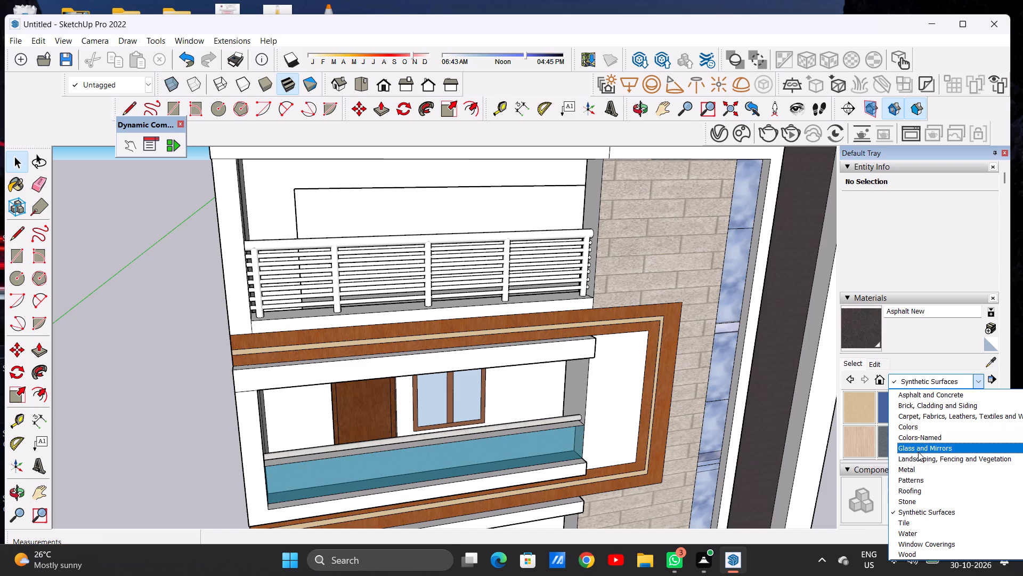
click(913, 430)
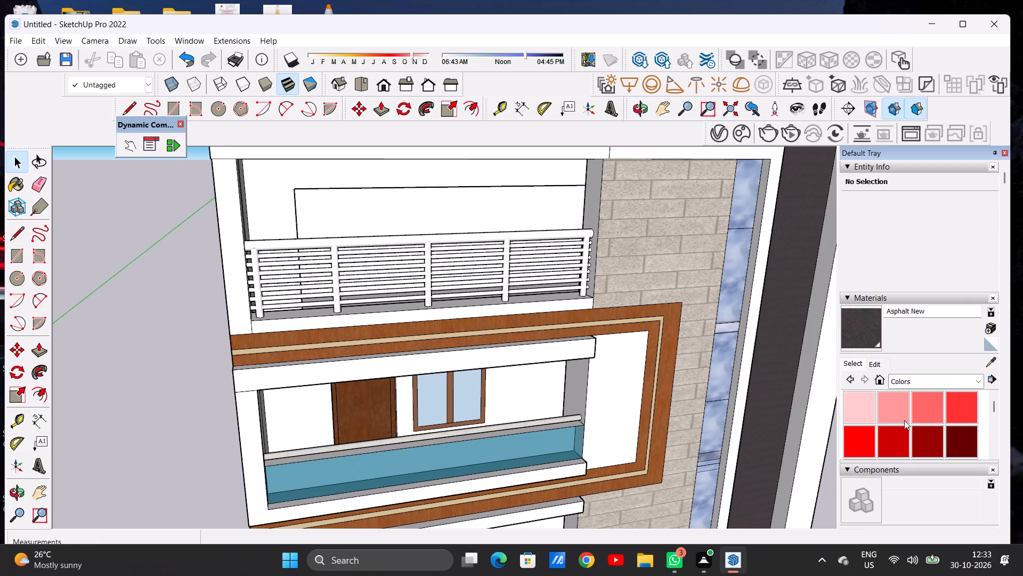
scroll(904, 420, down, 9)
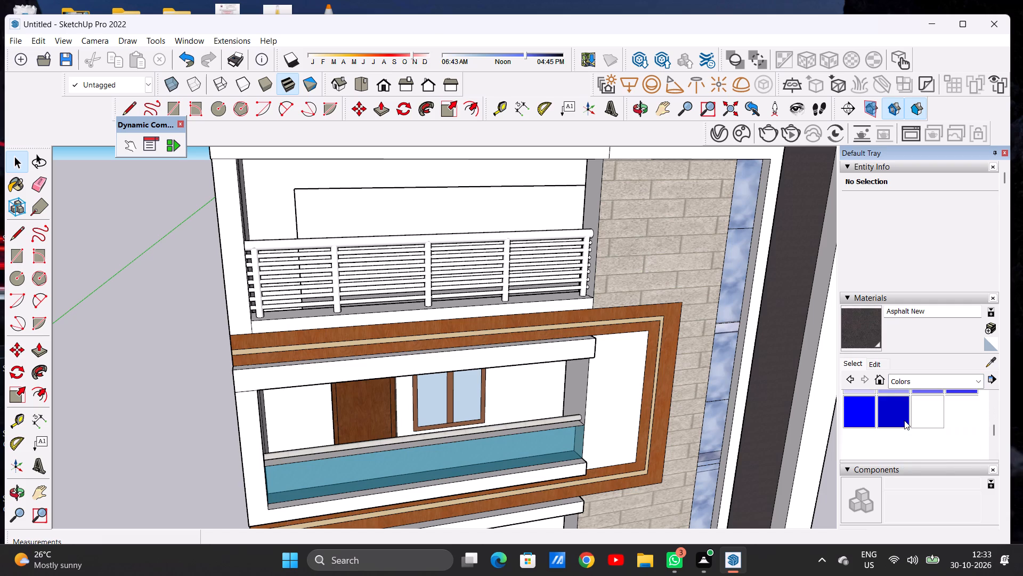
scroll(904, 420, down, 4)
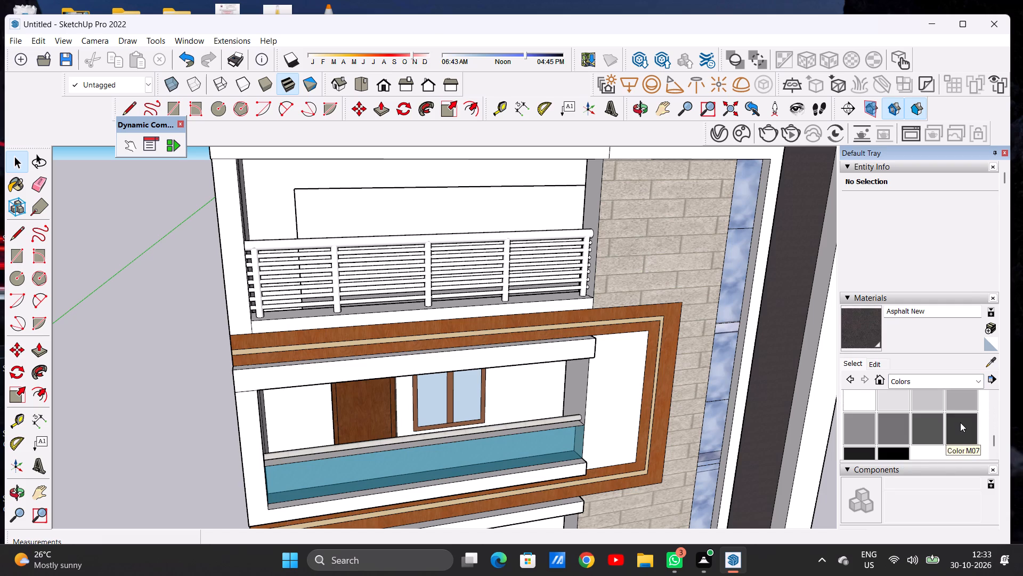
click(961, 422)
scroll(790, 412, down, 6)
scroll(514, 356, up, 2)
scroll(514, 356, down, 1)
scroll(514, 356, up, 1)
scroll(514, 356, down, 1)
scroll(514, 356, up, 5)
scroll(558, 305, down, 1)
scroll(558, 305, up, 10)
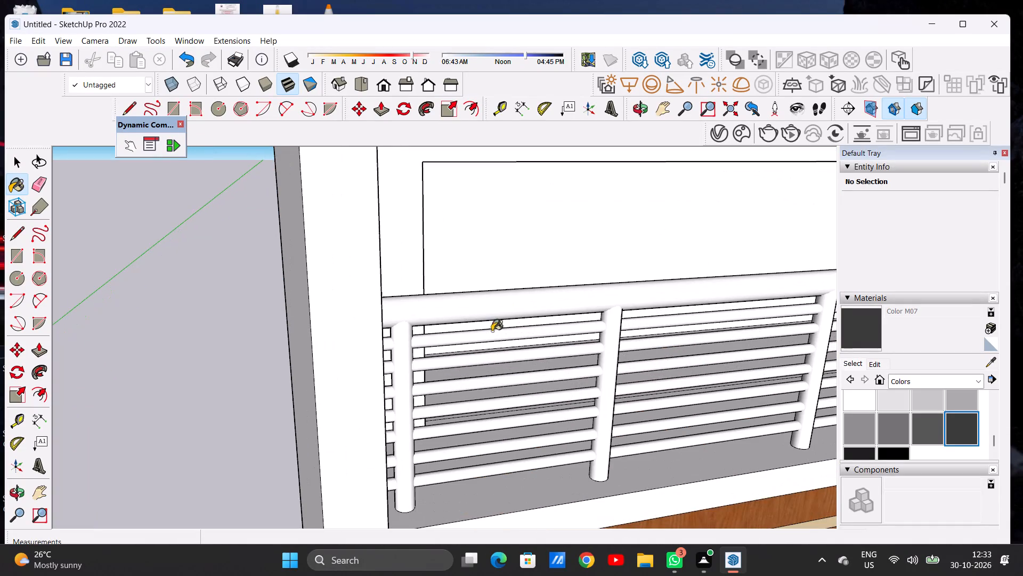
scroll(492, 331, up, 2)
click(452, 308)
Paint the five vertical posts of the top balcony railing with Color M07.
scroll(400, 317, down, 13)
middle_drag(515, 330, 473, 319)
scroll(376, 338, down, 5)
scroll(449, 333, up, 13)
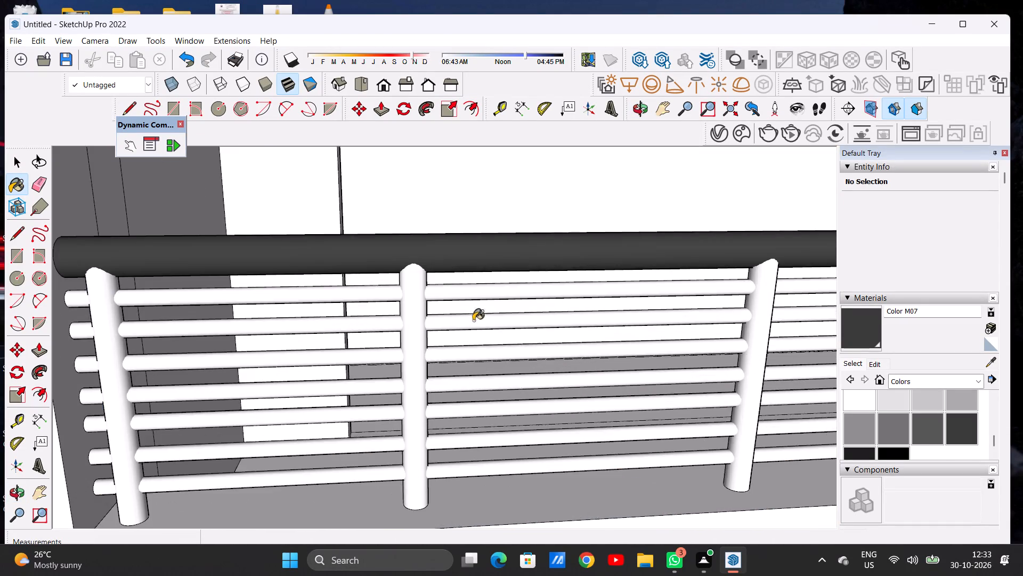
scroll(473, 321, down, 6)
click(183, 367)
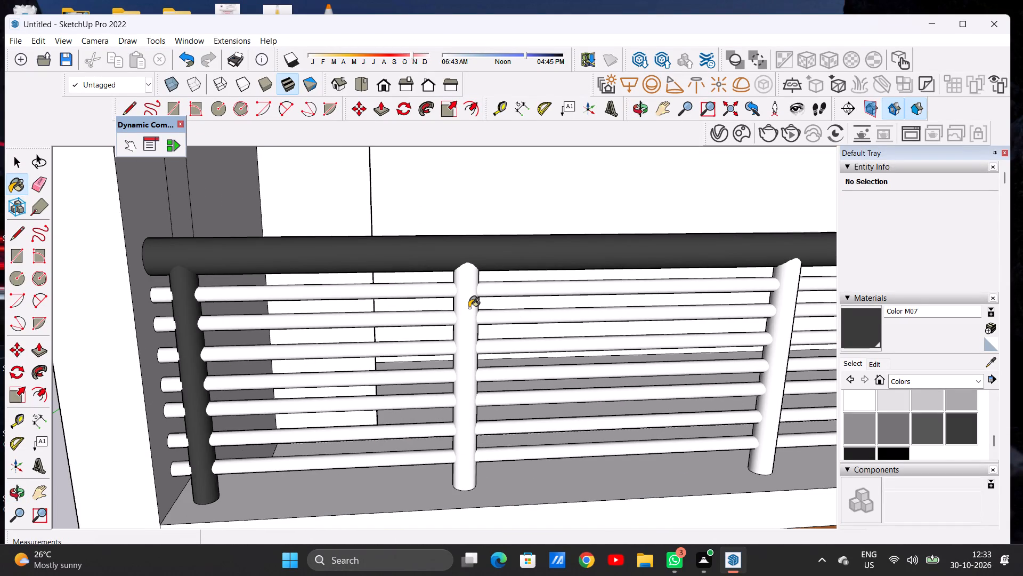
click(469, 308)
scroll(348, 326, down, 11)
scroll(492, 313, up, 1)
scroll(488, 313, down, 1)
scroll(487, 313, up, 9)
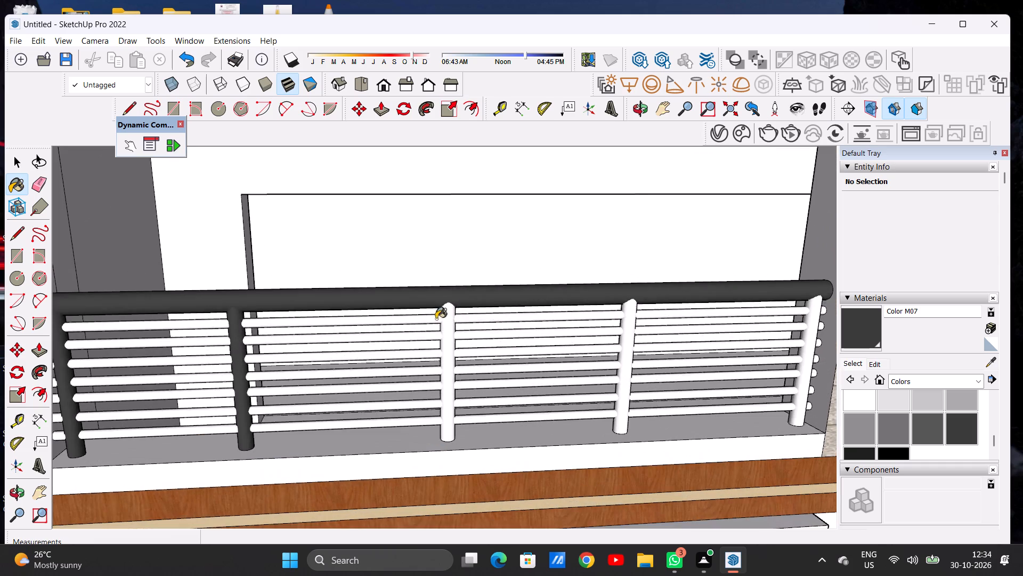
scroll(446, 308, up, 7)
click(449, 307)
scroll(393, 329, down, 7)
scroll(378, 332, up, 1)
scroll(378, 332, down, 5)
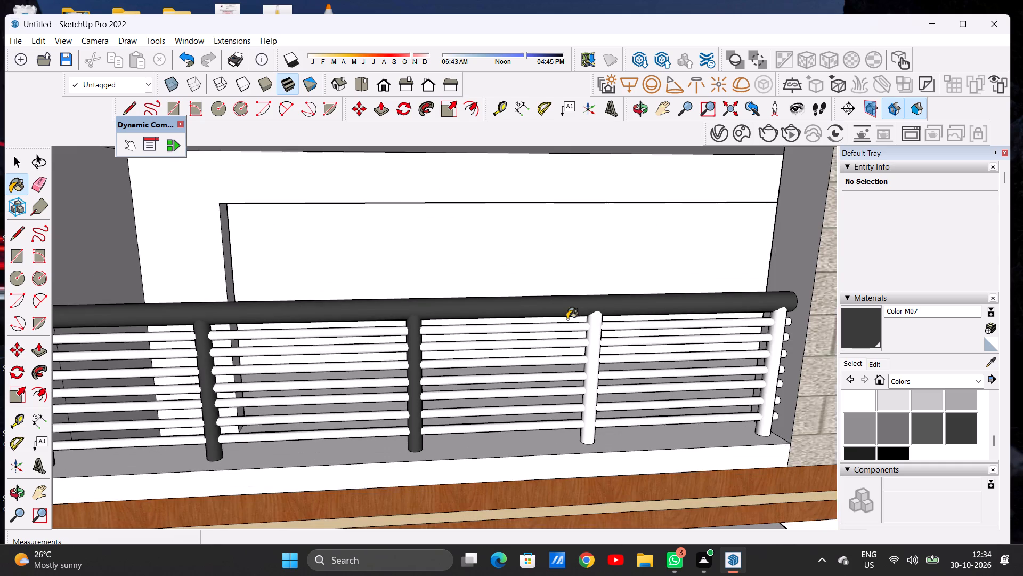
scroll(567, 319, up, 8)
scroll(557, 320, down, 1)
scroll(557, 320, up, 4)
click(557, 320)
scroll(410, 321, down, 7)
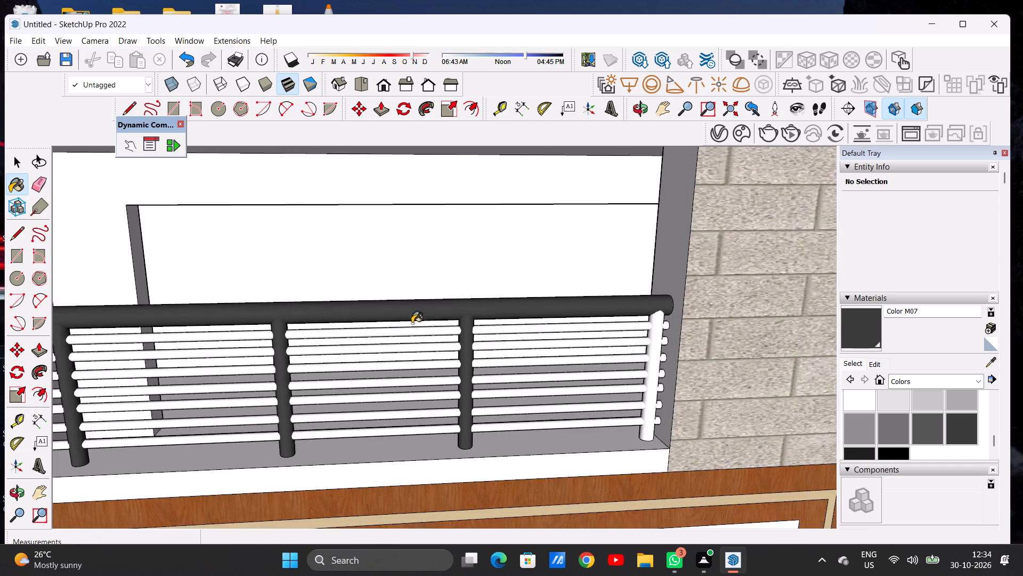
scroll(412, 323, down, 2)
scroll(574, 324, up, 13)
click(570, 311)
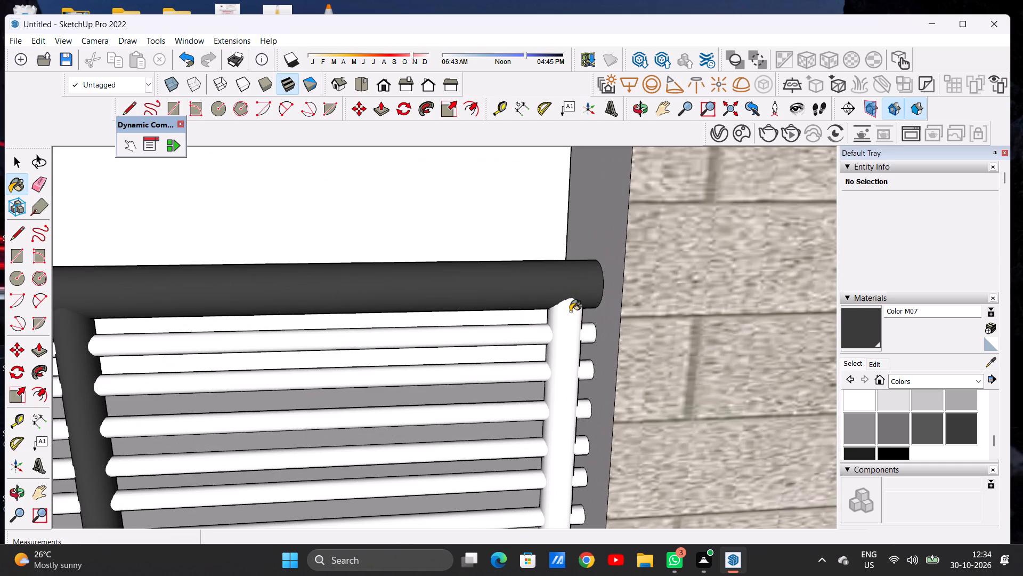
key(space)
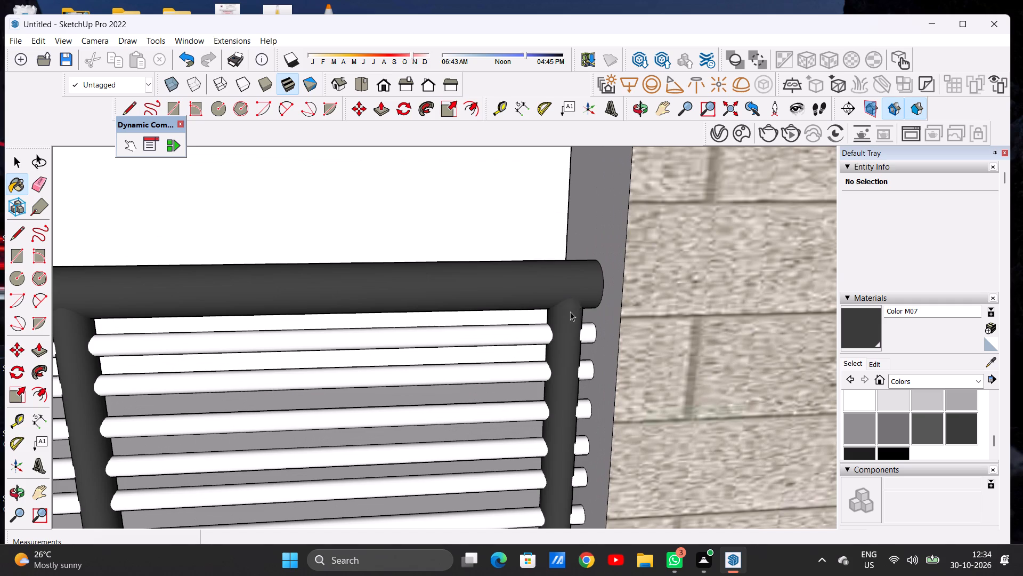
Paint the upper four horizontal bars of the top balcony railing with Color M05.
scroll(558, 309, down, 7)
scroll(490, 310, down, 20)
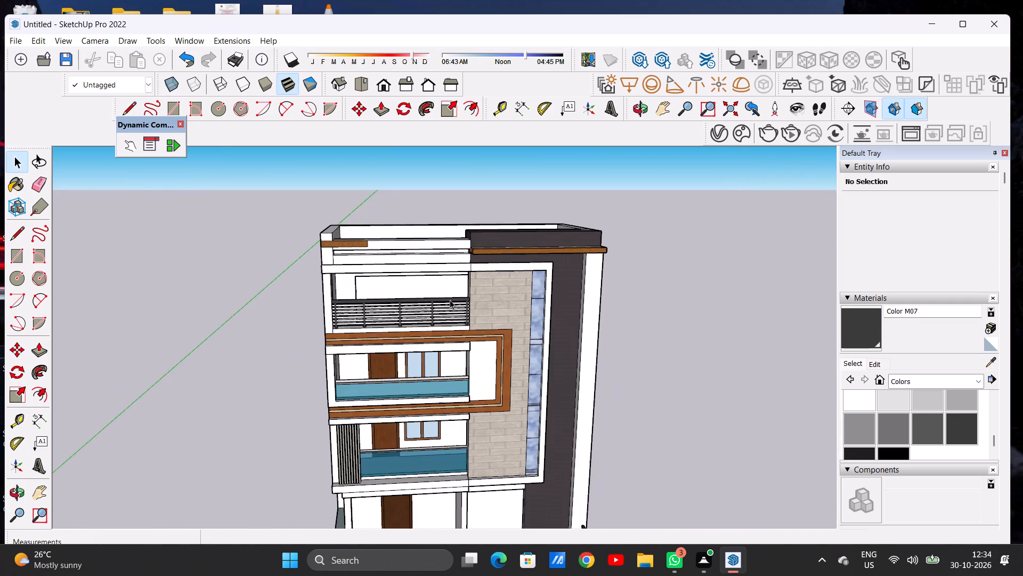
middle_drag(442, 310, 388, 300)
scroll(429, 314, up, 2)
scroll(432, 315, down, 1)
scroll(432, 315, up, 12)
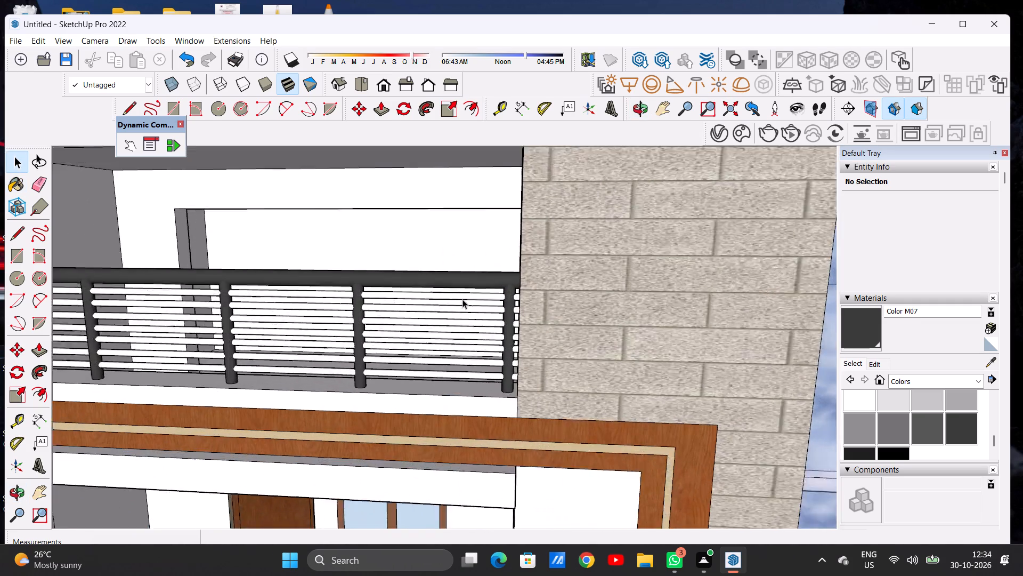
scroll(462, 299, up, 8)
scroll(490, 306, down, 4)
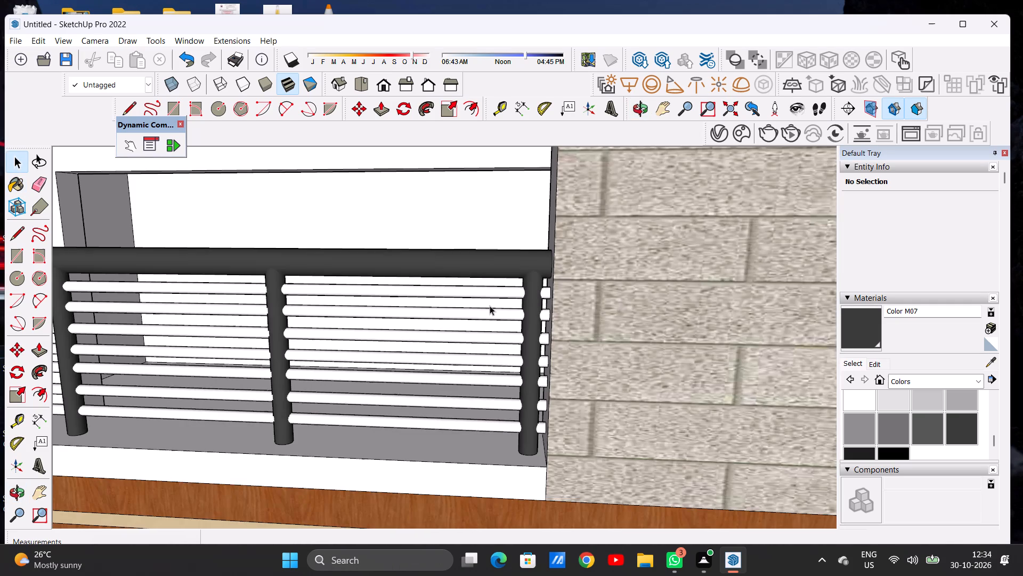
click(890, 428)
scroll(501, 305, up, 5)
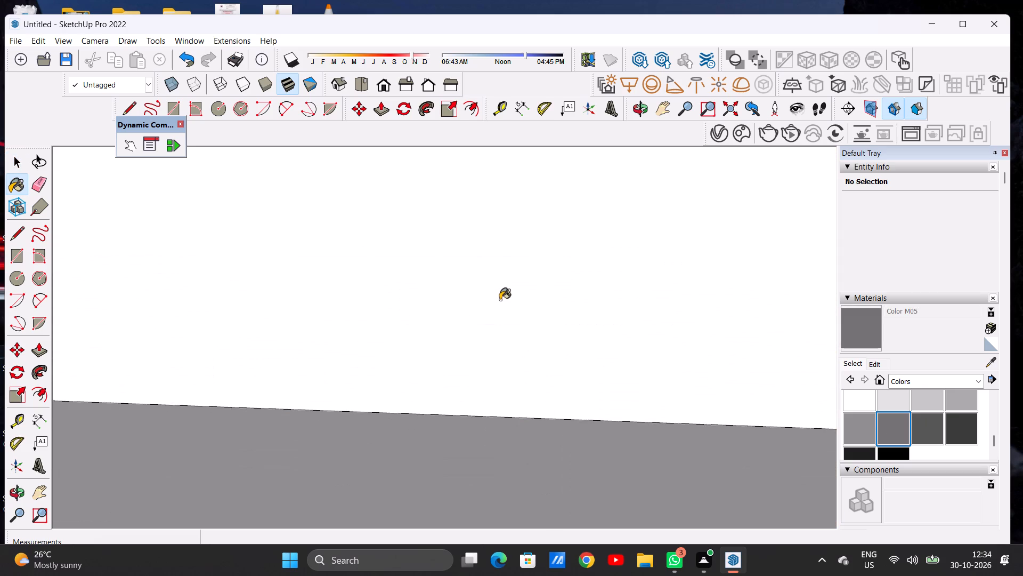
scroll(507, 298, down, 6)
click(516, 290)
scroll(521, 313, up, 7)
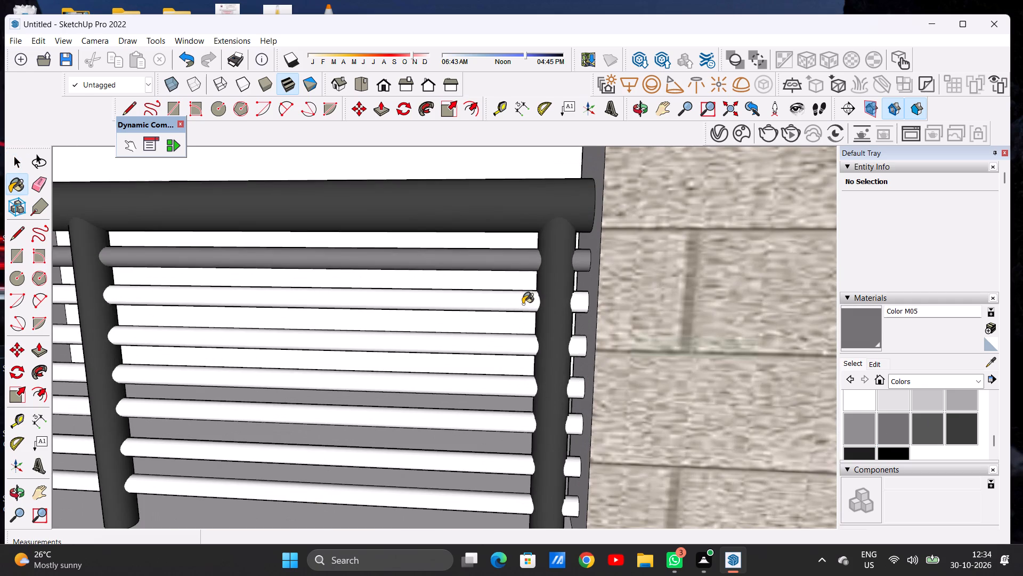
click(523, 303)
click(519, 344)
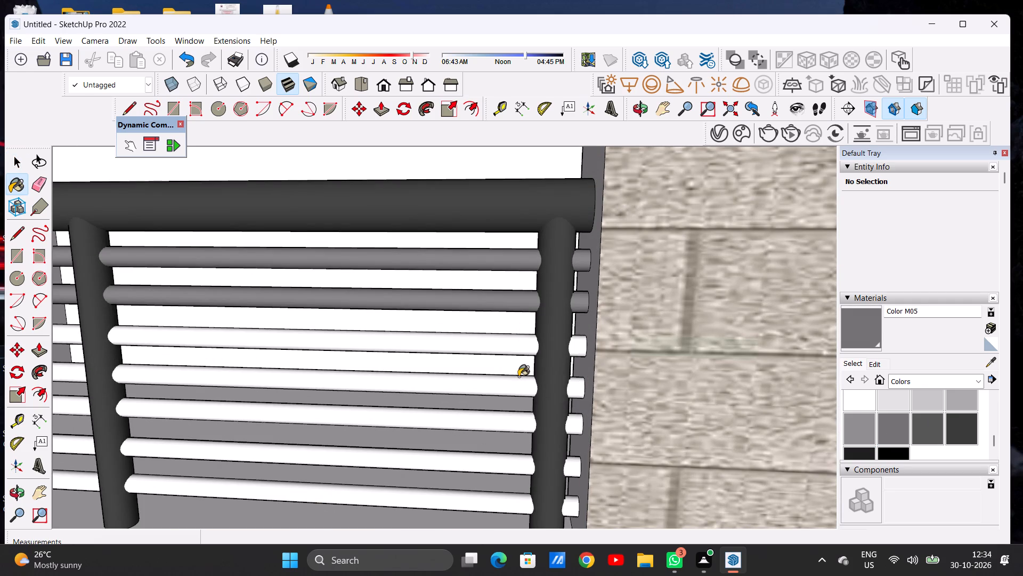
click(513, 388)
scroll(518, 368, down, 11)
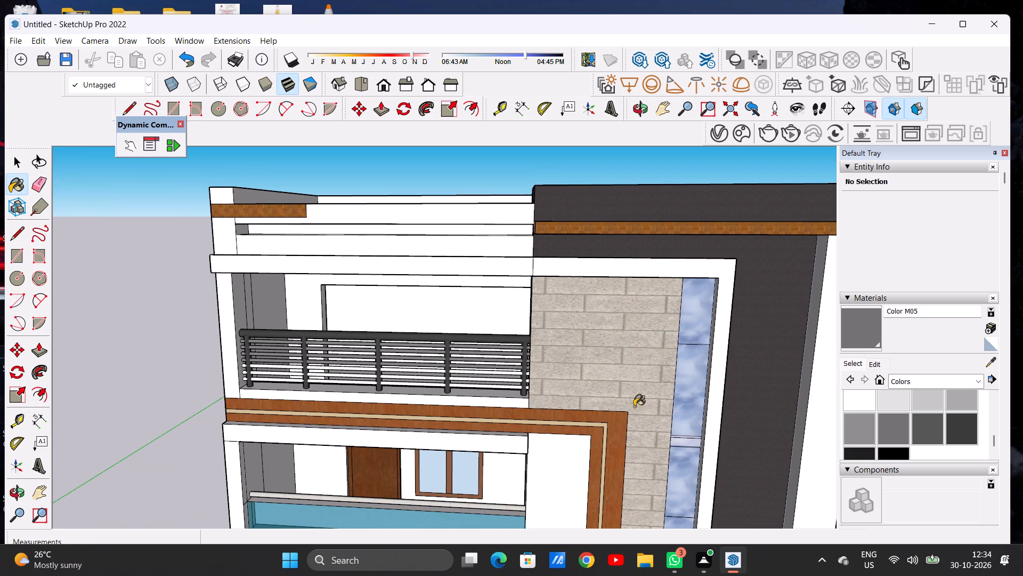
Paint the upper four horizontal bars of the top balcony railing with Color M06.
click(951, 426)
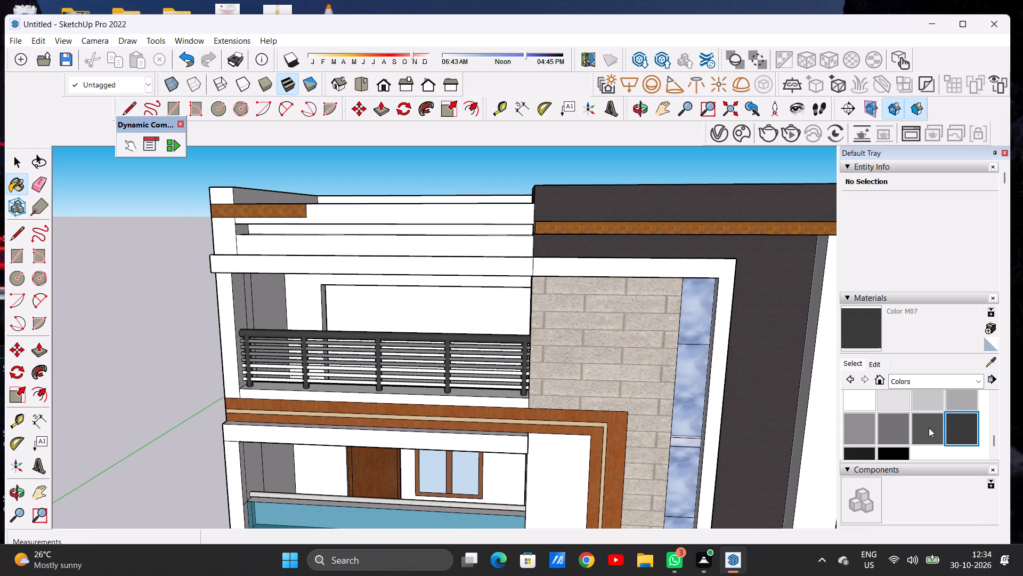
click(929, 428)
scroll(468, 359, up, 8)
scroll(575, 385, up, 3)
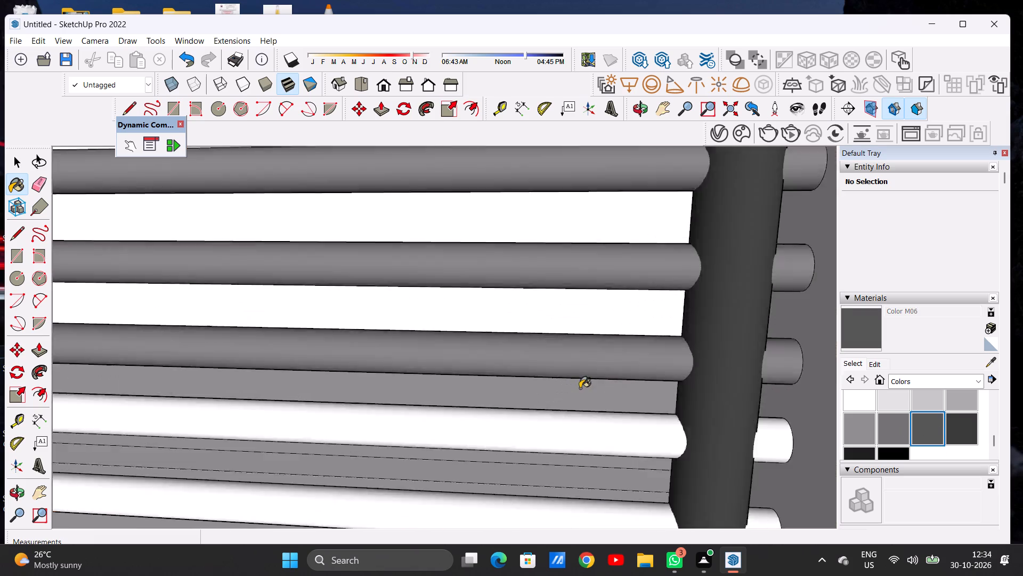
scroll(580, 388, up, 3)
scroll(621, 379, down, 6)
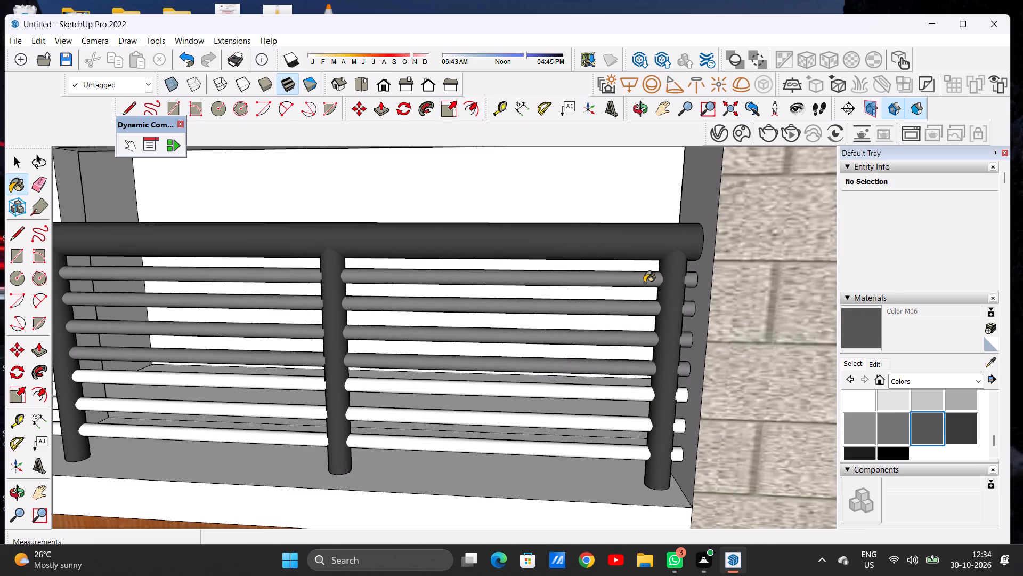
click(644, 283)
scroll(661, 316, up, 5)
click(653, 305)
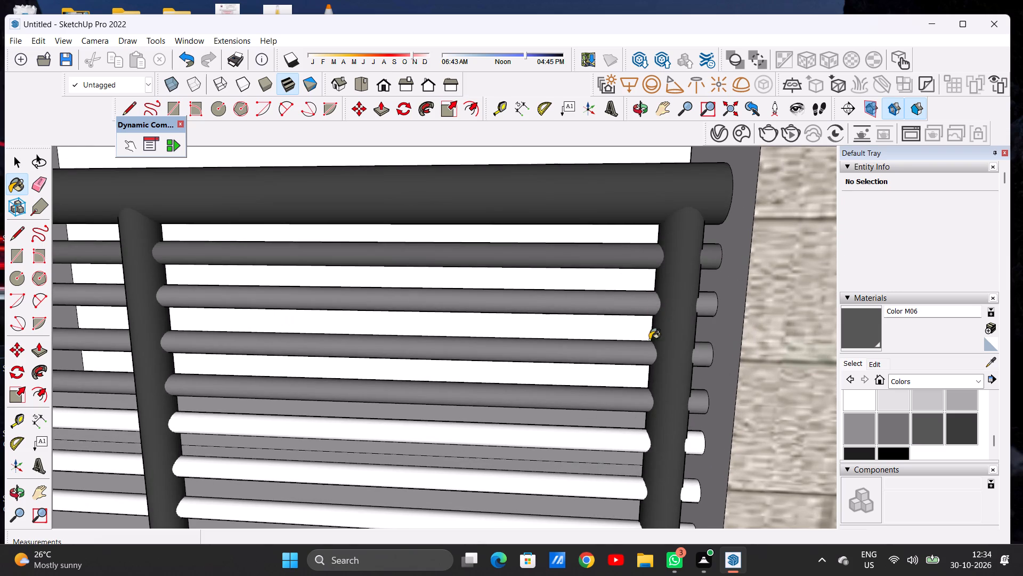
click(630, 353)
click(622, 398)
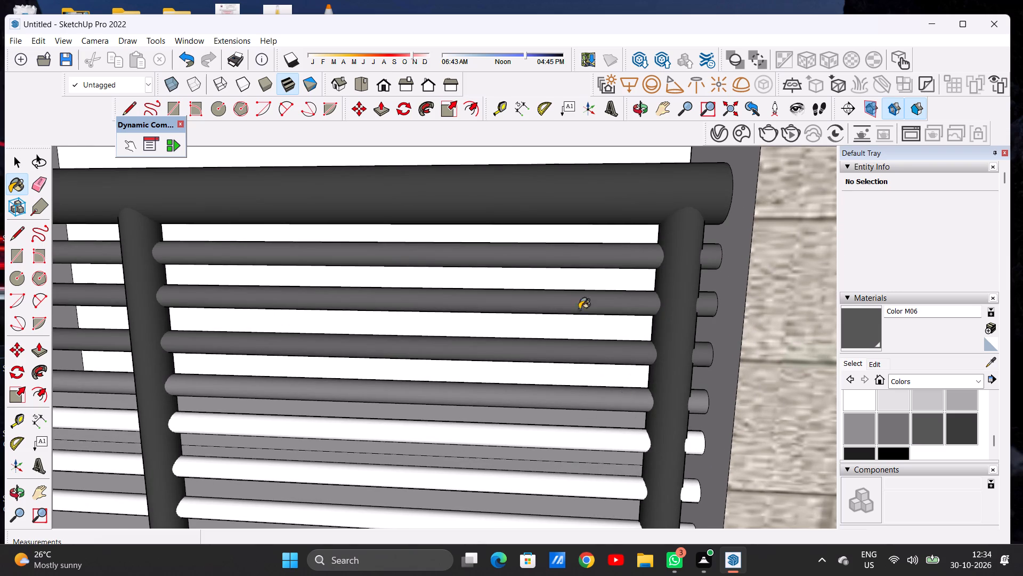
Paint the three lowest horizontal bars of the top balcony railing with Color M06.
scroll(578, 297, down, 5)
scroll(532, 285, down, 5)
scroll(562, 350, up, 7)
scroll(560, 331, down, 1)
scroll(560, 331, up, 6)
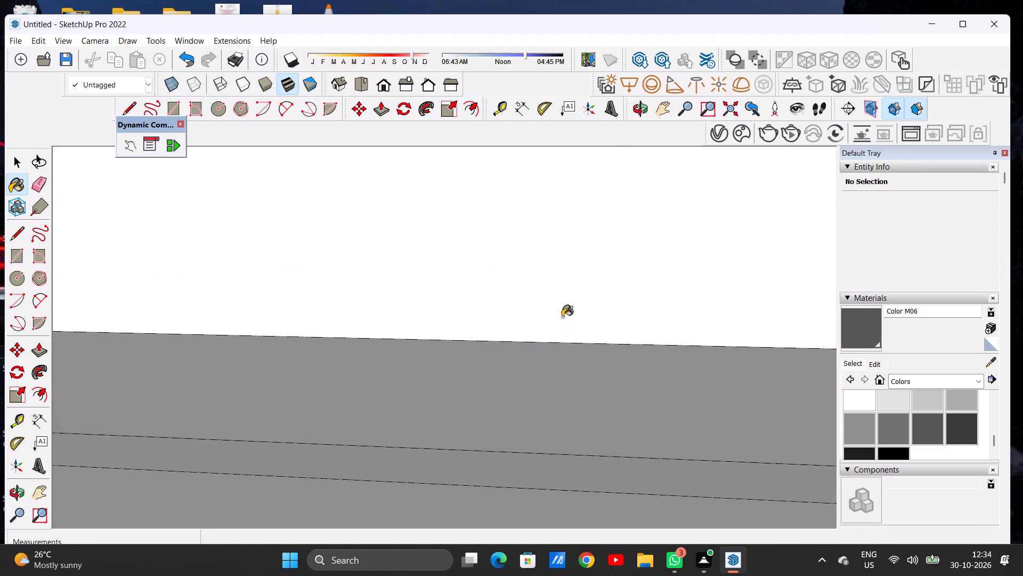
scroll(564, 316, down, 5)
click(569, 229)
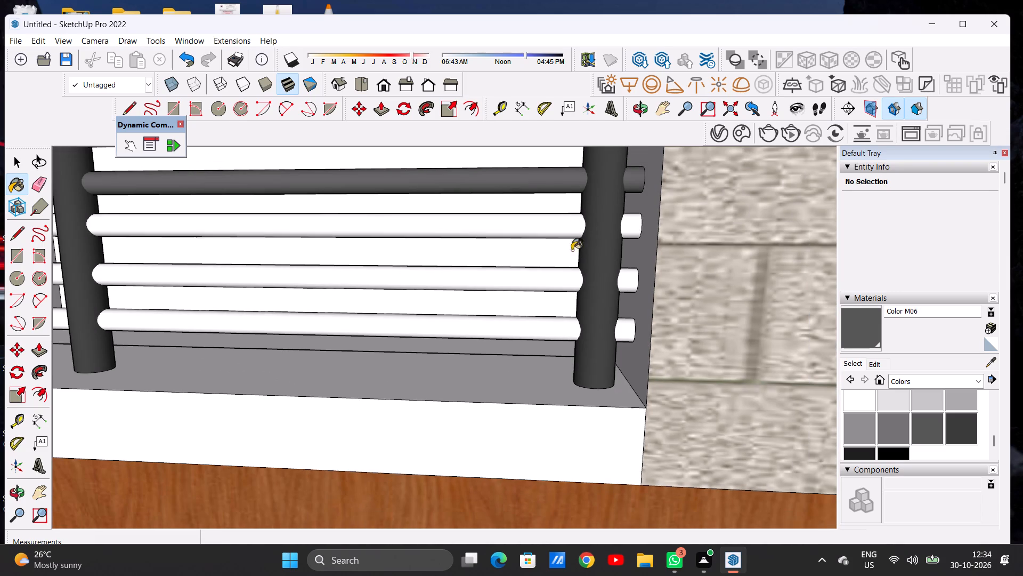
click(561, 277)
click(554, 324)
scroll(551, 324, down, 2)
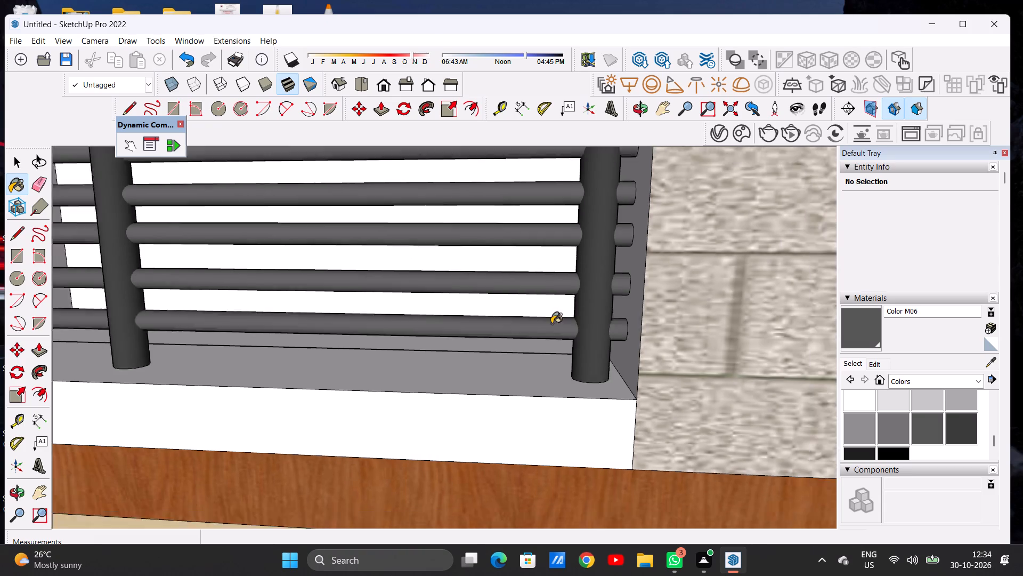
scroll(551, 324, down, 20)
scroll(551, 324, down, 3)
middle_drag(391, 305, 489, 295)
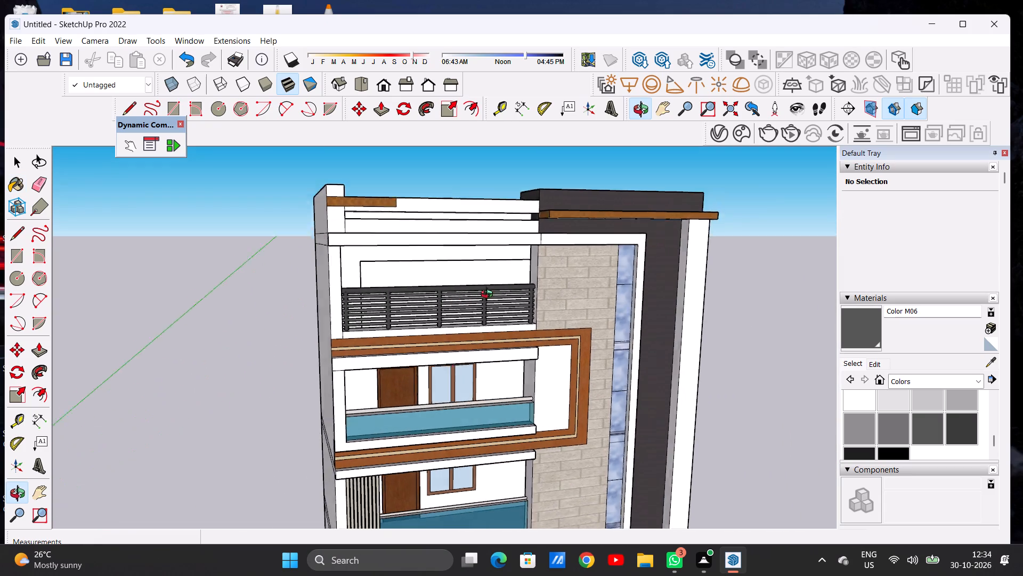
middle_drag(489, 295, 433, 311)
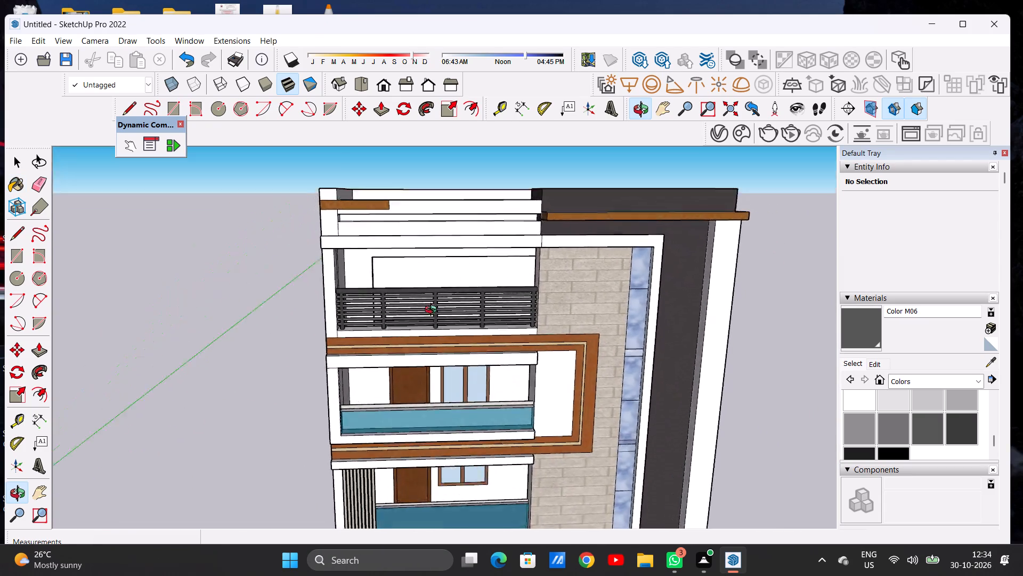
Inspect the painted top balcony railing up close and from both sides against the front facade.
middle_drag(433, 311, 407, 339)
scroll(414, 319, up, 14)
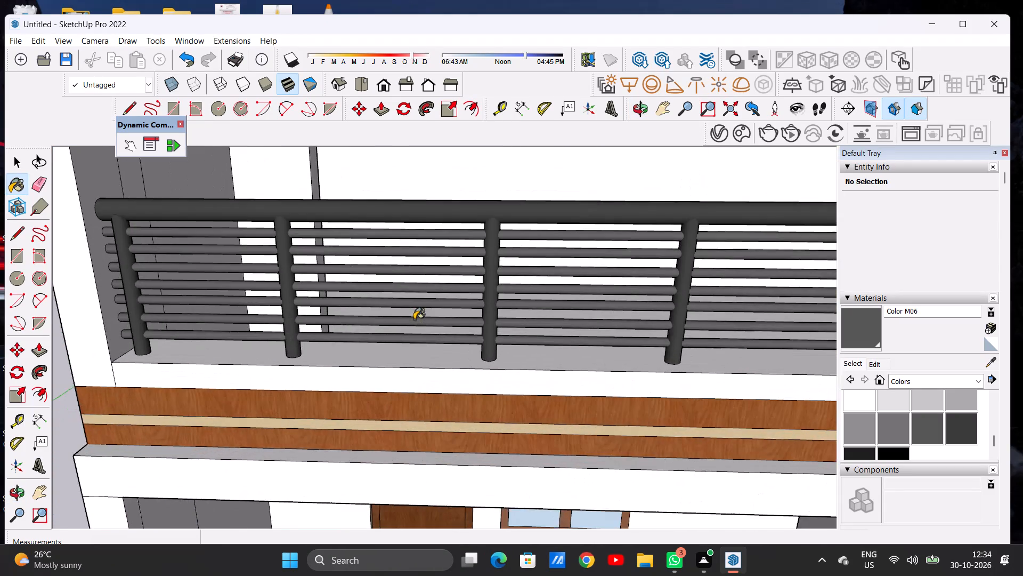
scroll(414, 319, down, 8)
middle_drag(416, 334, 420, 322)
scroll(420, 322, up, 2)
scroll(420, 322, down, 1)
scroll(420, 322, up, 10)
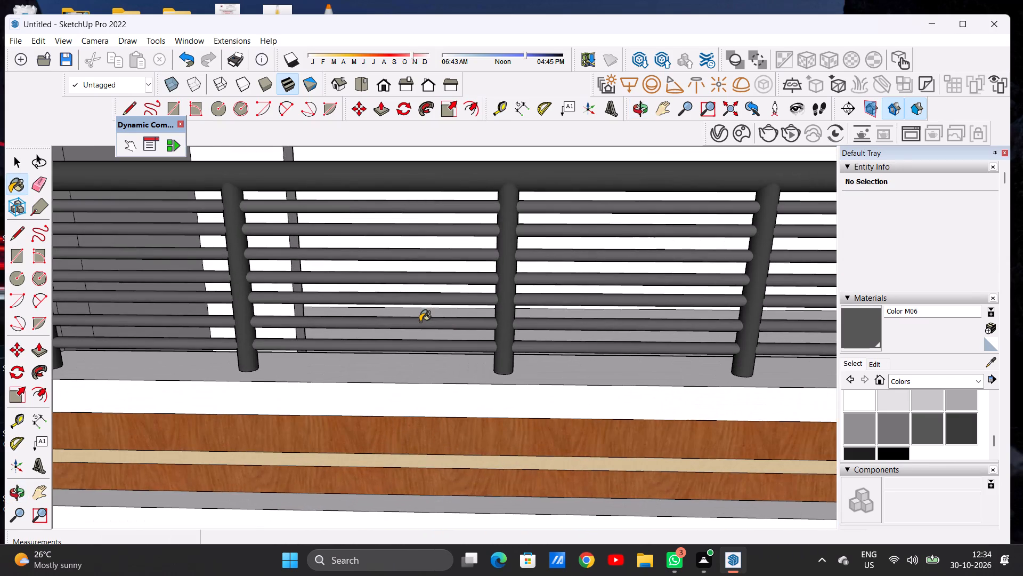
key(space)
scroll(328, 286, down, 15)
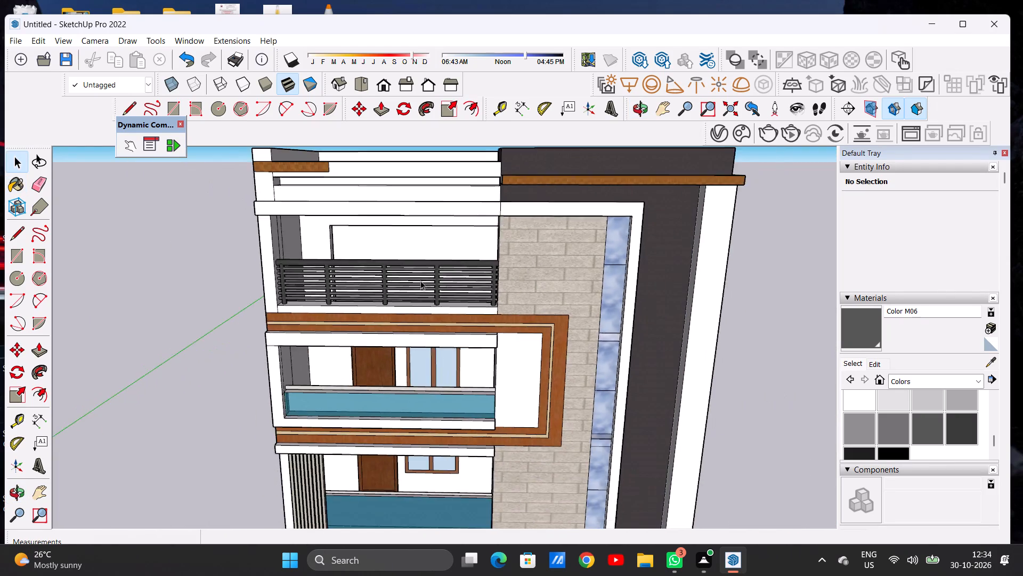
middle_drag(420, 281, 324, 278)
scroll(323, 267, up, 6)
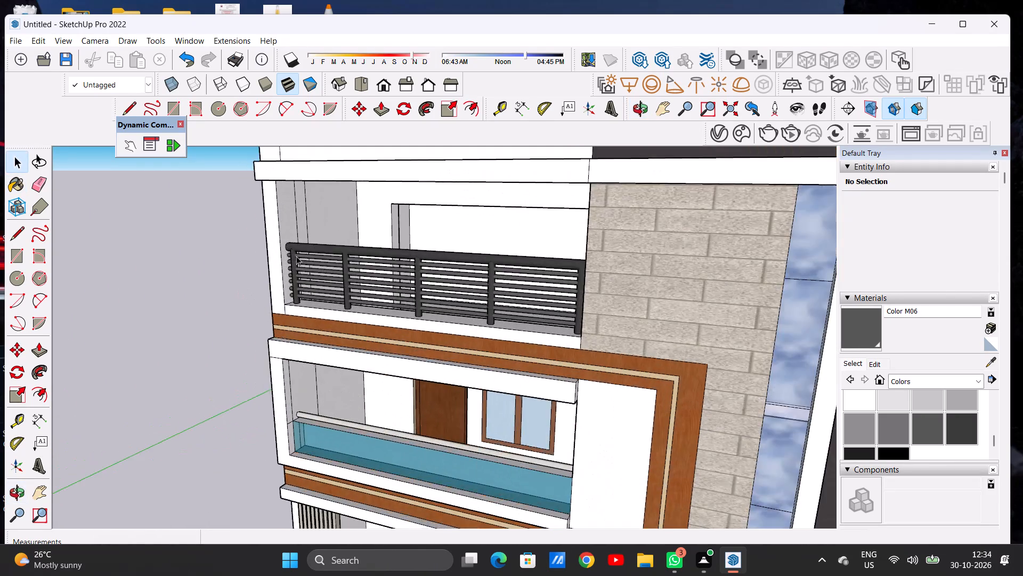
scroll(296, 256, up, 2)
scroll(295, 256, down, 1)
scroll(295, 256, up, 1)
scroll(295, 256, down, 1)
scroll(295, 256, up, 8)
scroll(275, 282, down, 20)
scroll(275, 282, down, 1)
middle_drag(292, 295, 649, 271)
scroll(488, 292, up, 2)
scroll(486, 292, down, 1)
scroll(486, 292, up, 12)
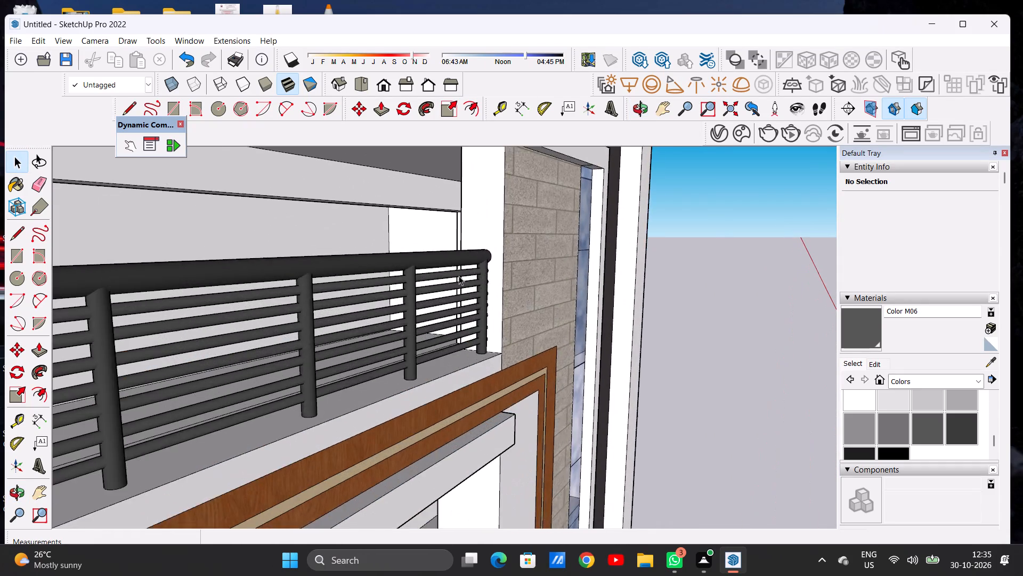
scroll(461, 275, up, 7)
scroll(492, 275, down, 16)
middle_drag(561, 287, 280, 313)
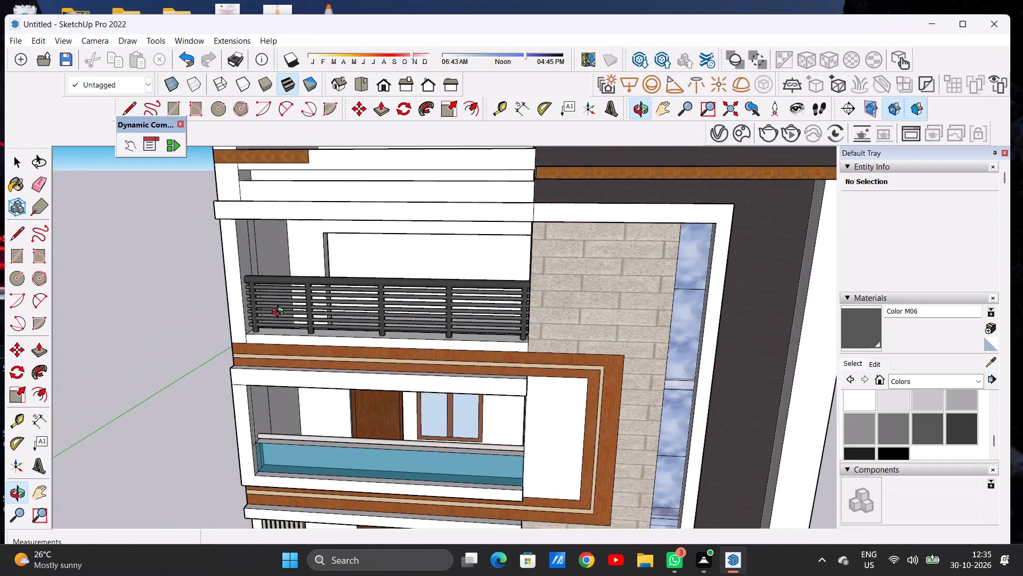
middle_drag(280, 313, 288, 297)
scroll(305, 322, down, 8)
scroll(404, 330, up, 7)
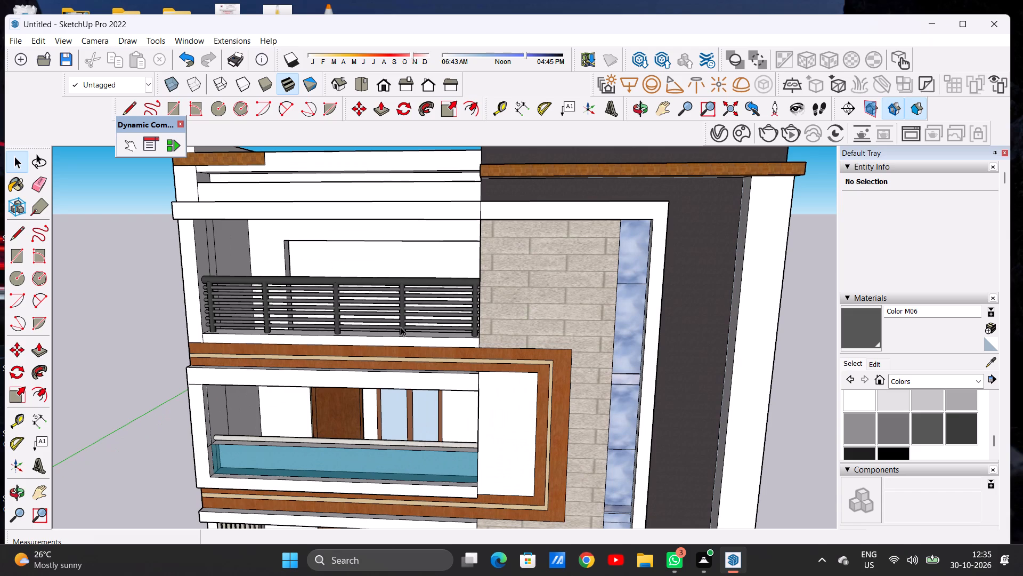
scroll(401, 327, down, 2)
scroll(401, 327, up, 1)
scroll(402, 327, down, 3)
middle_drag(328, 325, 370, 321)
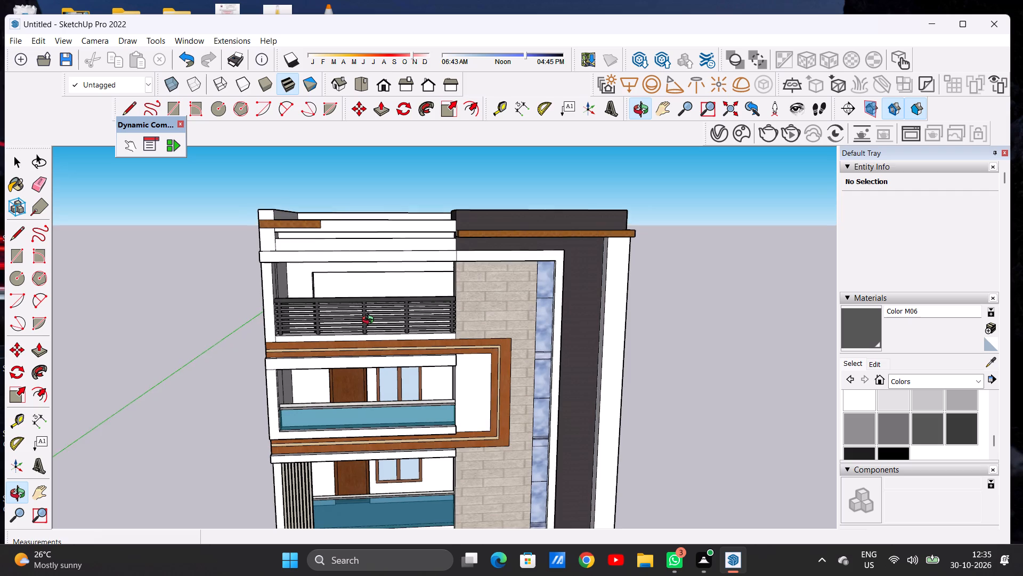
middle_drag(370, 321, 368, 319)
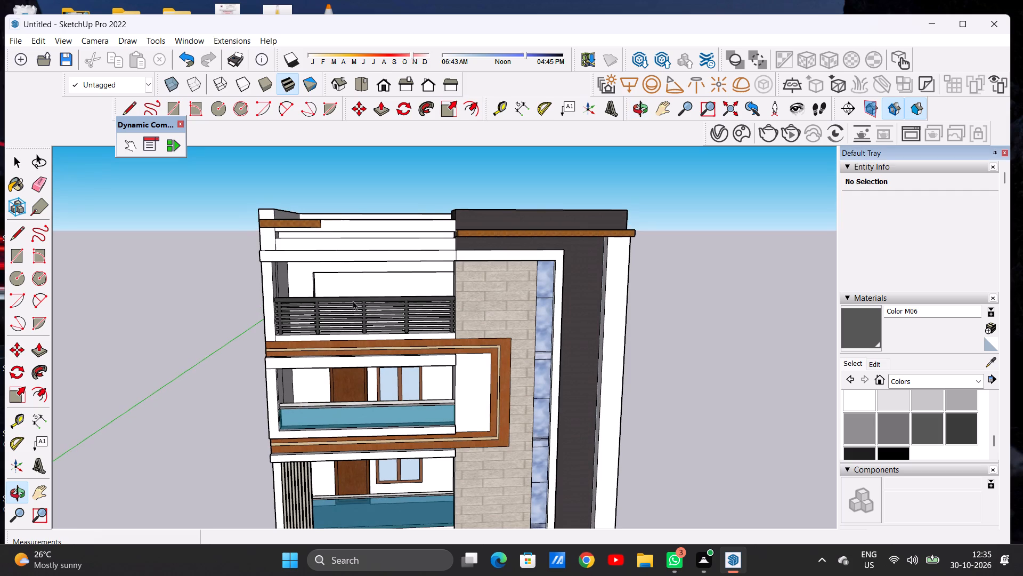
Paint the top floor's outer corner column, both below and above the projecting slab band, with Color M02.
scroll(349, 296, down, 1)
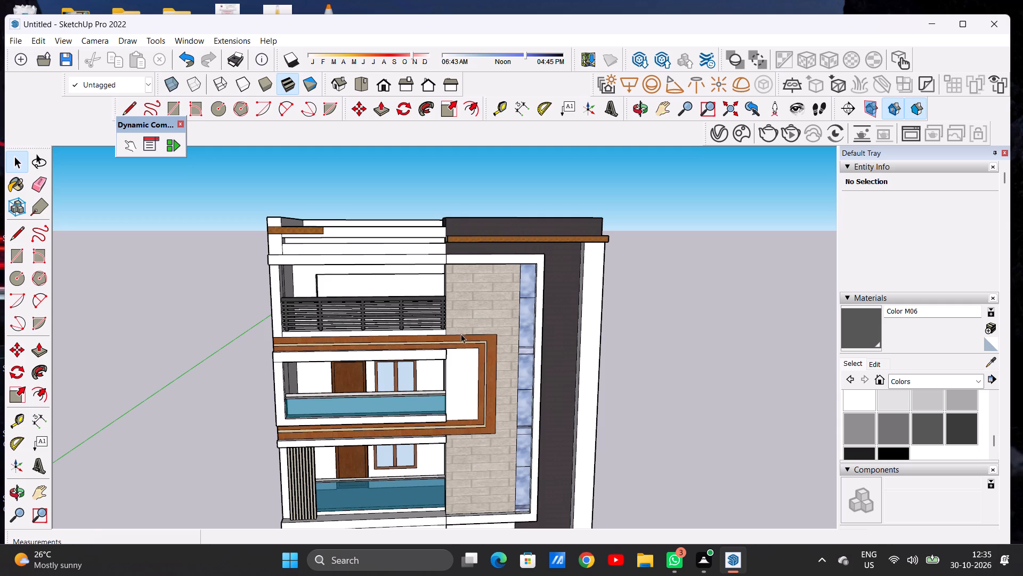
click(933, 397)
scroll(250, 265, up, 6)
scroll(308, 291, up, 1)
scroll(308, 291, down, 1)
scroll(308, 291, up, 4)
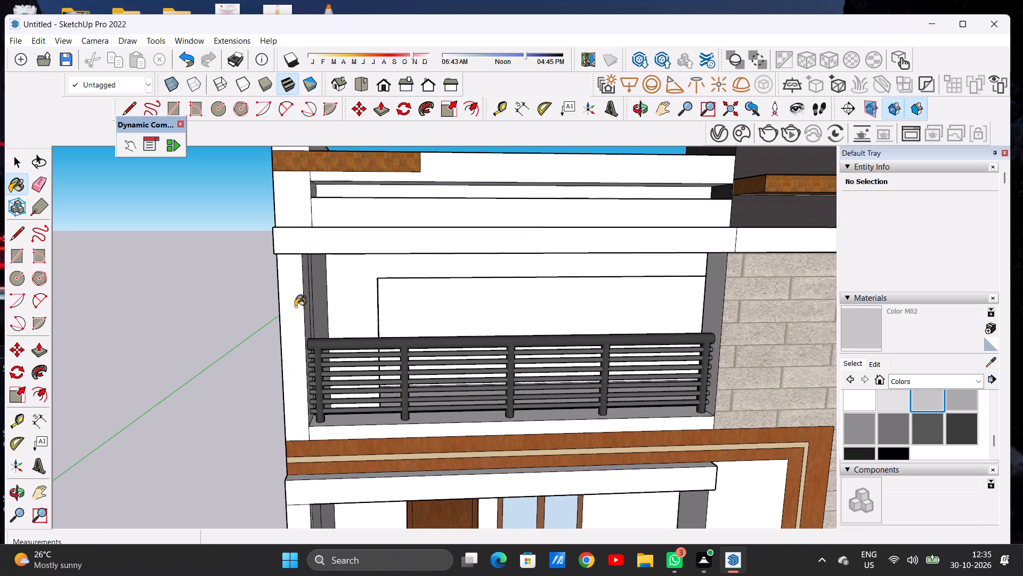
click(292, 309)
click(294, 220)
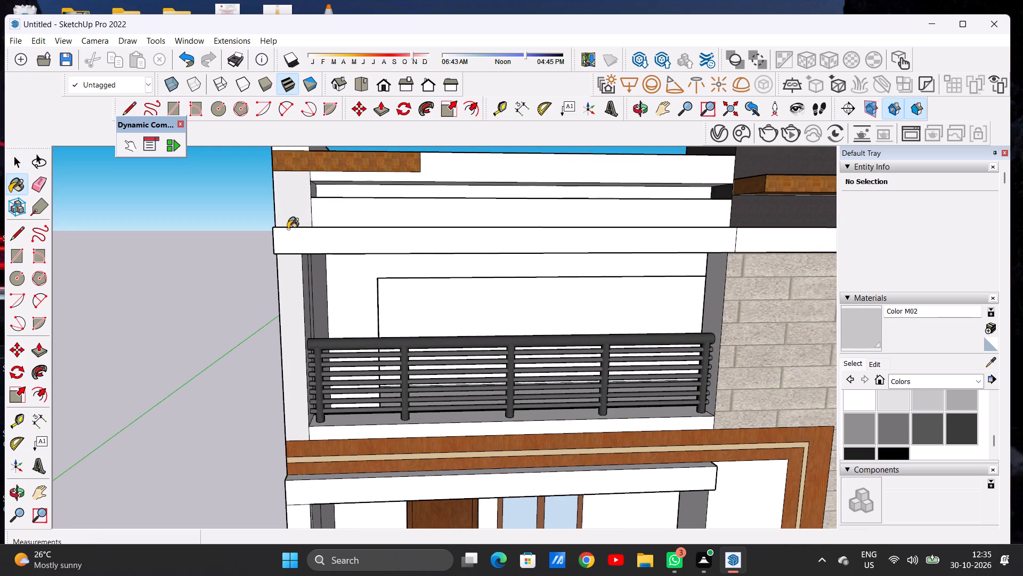
Paint the corner column's top end above the wood strip and the roof parapet's front band with Color M02.
scroll(279, 237, down, 12)
scroll(291, 205, up, 1)
scroll(291, 204, down, 1)
scroll(290, 203, up, 4)
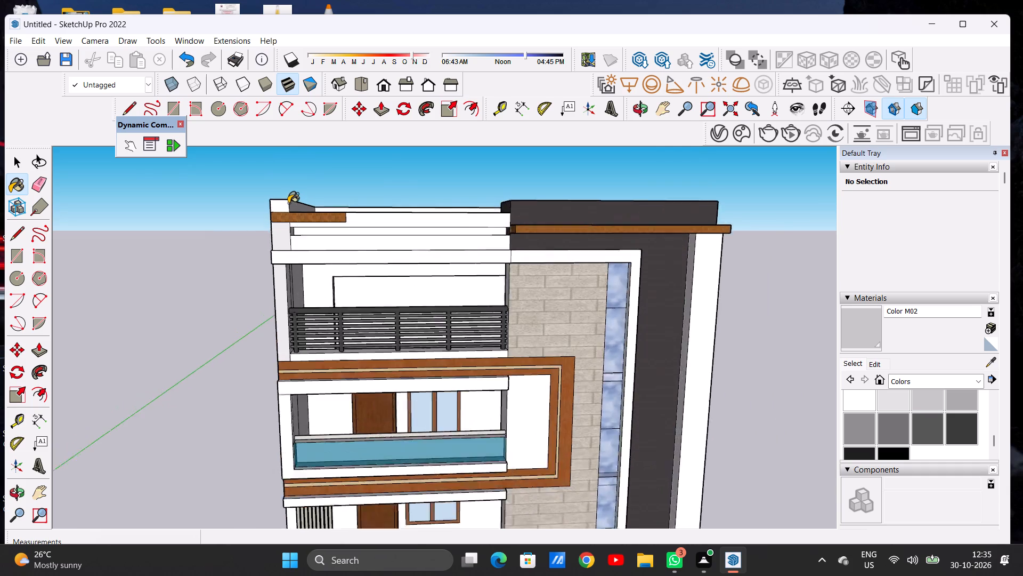
scroll(288, 203, up, 1)
scroll(286, 203, down, 1)
scroll(286, 203, up, 6)
click(279, 206)
scroll(453, 227, up, 5)
click(437, 229)
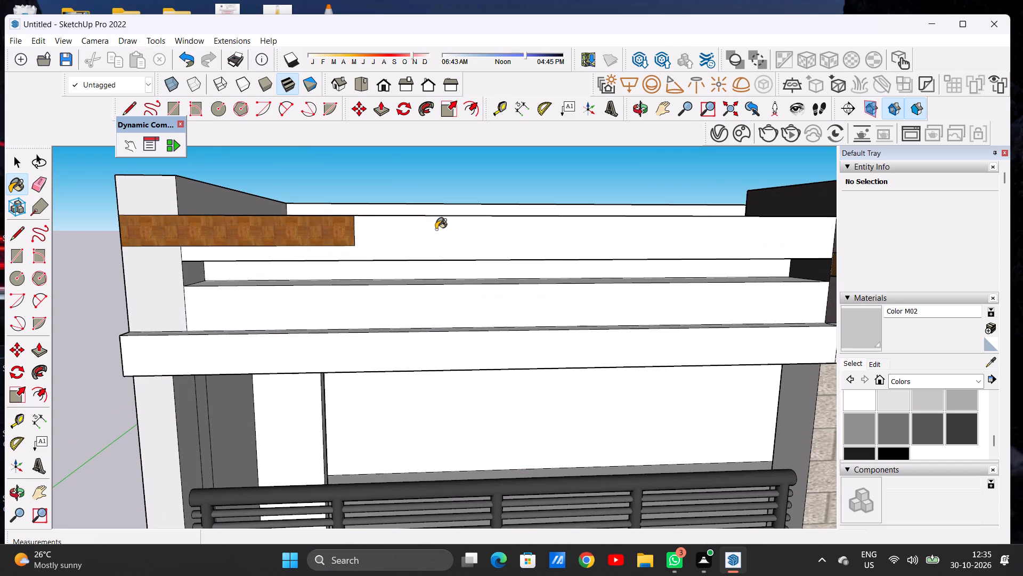
scroll(360, 228, down, 7)
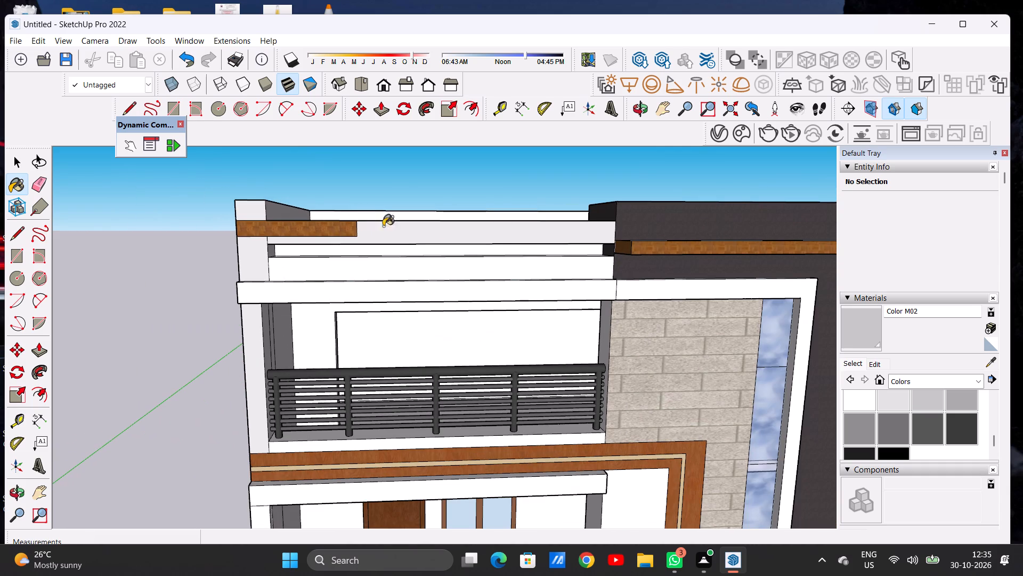
Paint the front parapet band, the corner column above and below the slab band, and the beam under the parapet with Color M03.
click(960, 395)
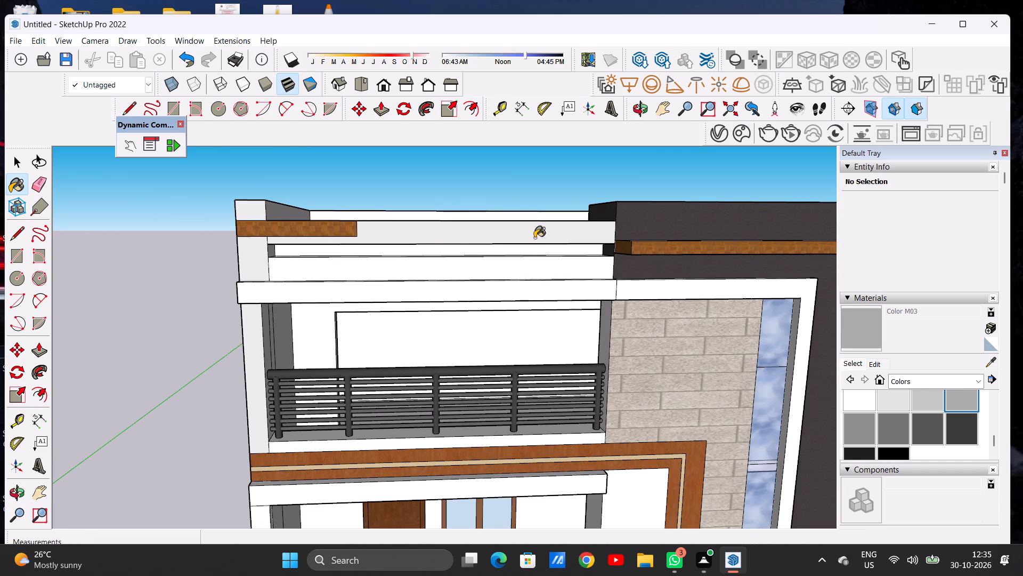
click(449, 225)
scroll(275, 255, up, 4)
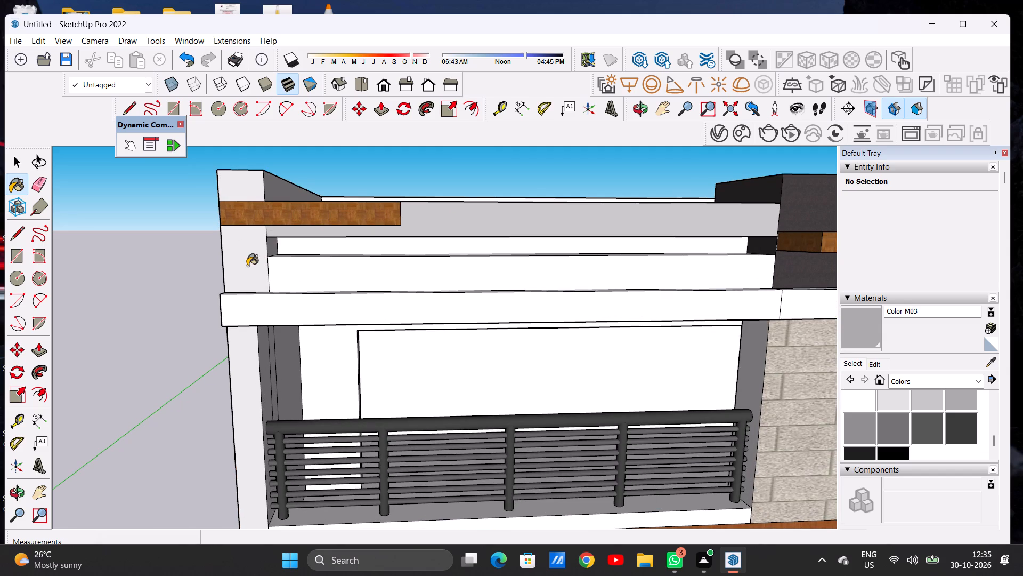
click(247, 266)
click(240, 355)
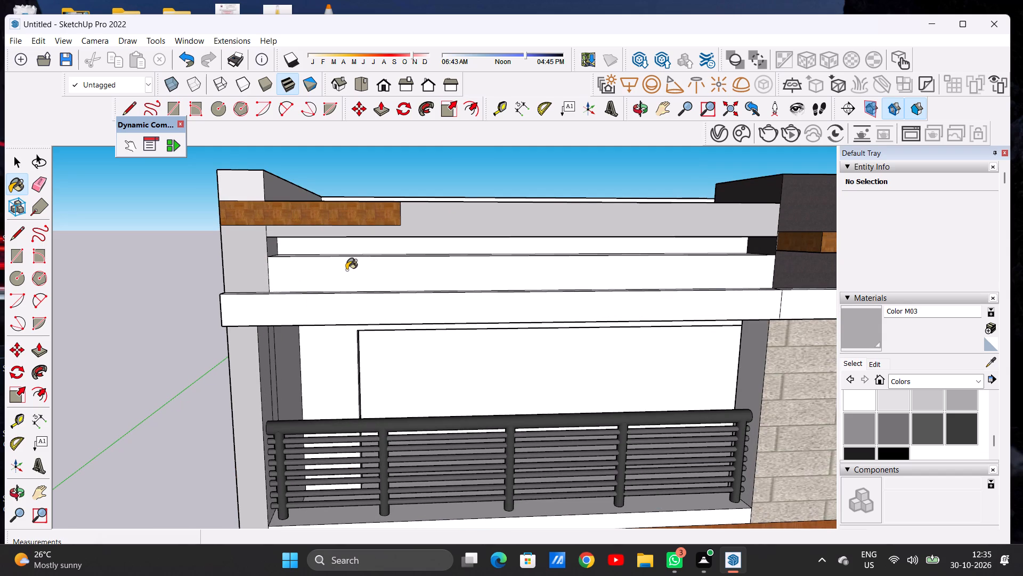
click(346, 270)
scroll(326, 266, down, 12)
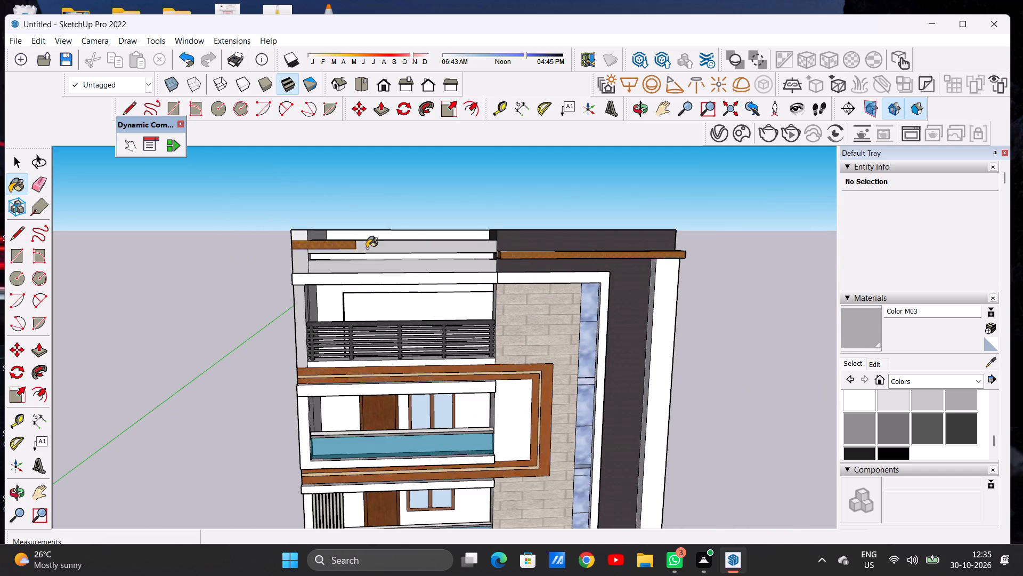
scroll(367, 248, down, 6)
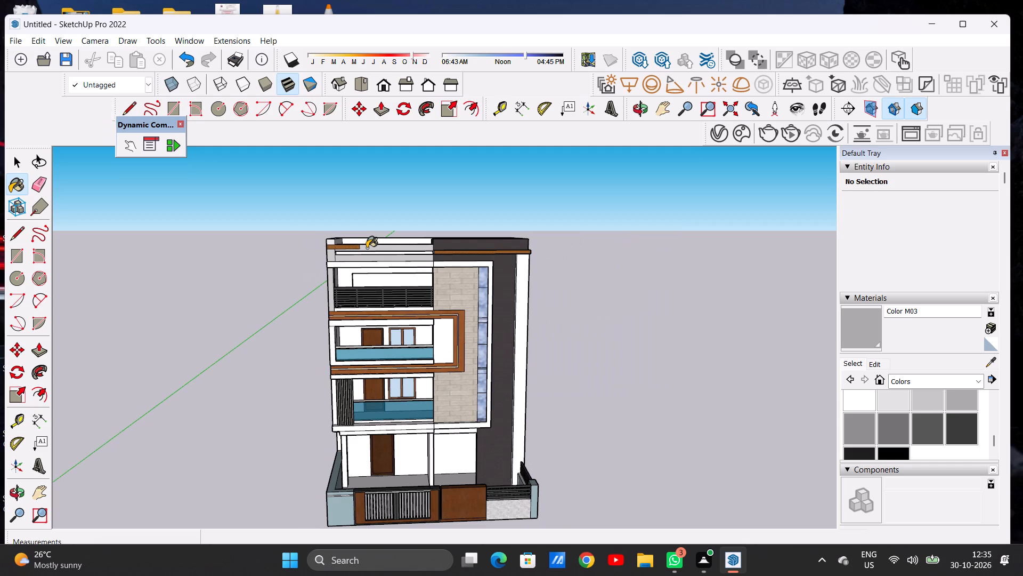
key(space)
Examine the whole house's front facade, plain side wall and roof terrace for areas still needing materials.
scroll(388, 248, down, 1)
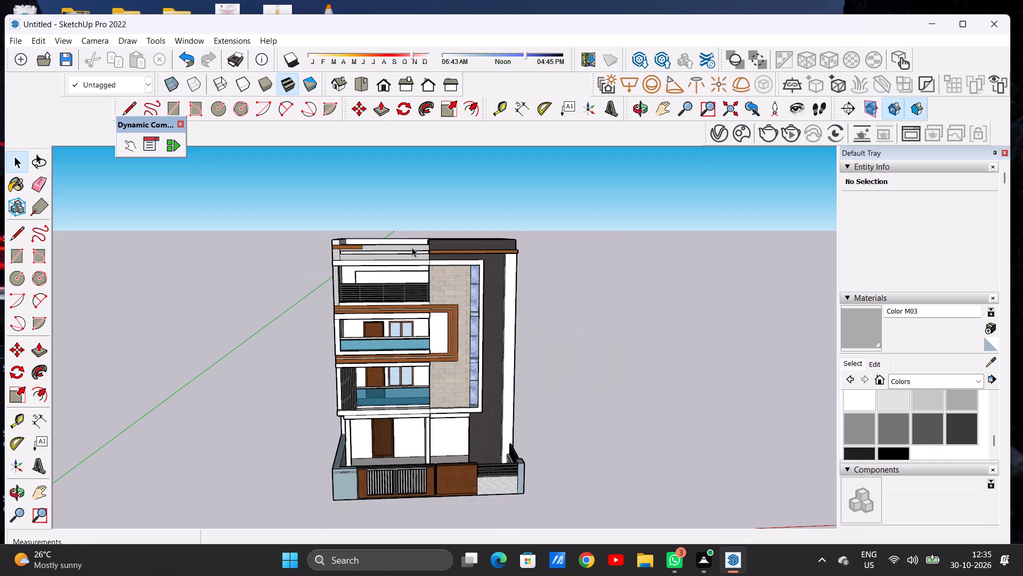
scroll(413, 244, down, 1)
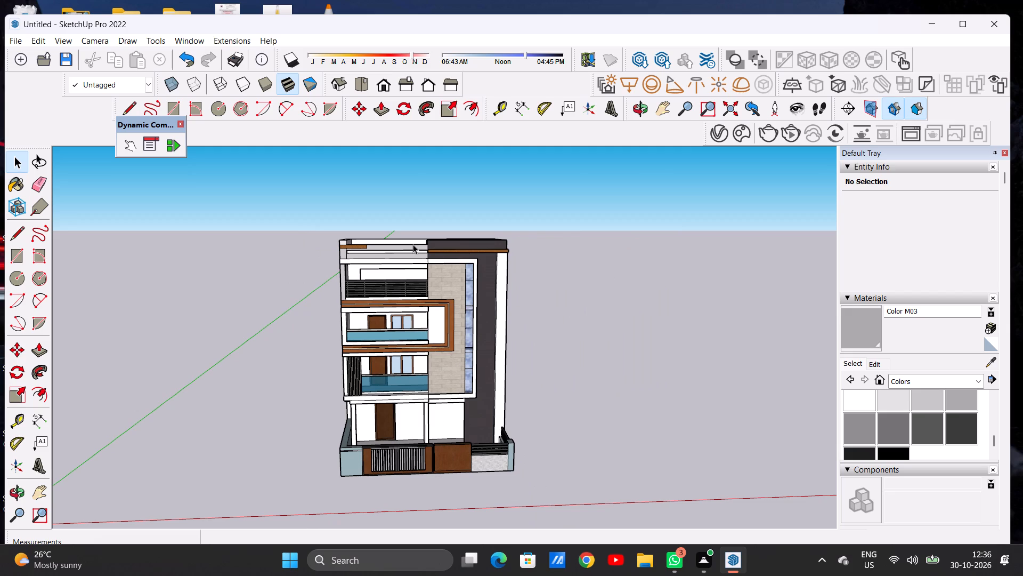
scroll(411, 258, down, 4)
scroll(458, 254, up, 6)
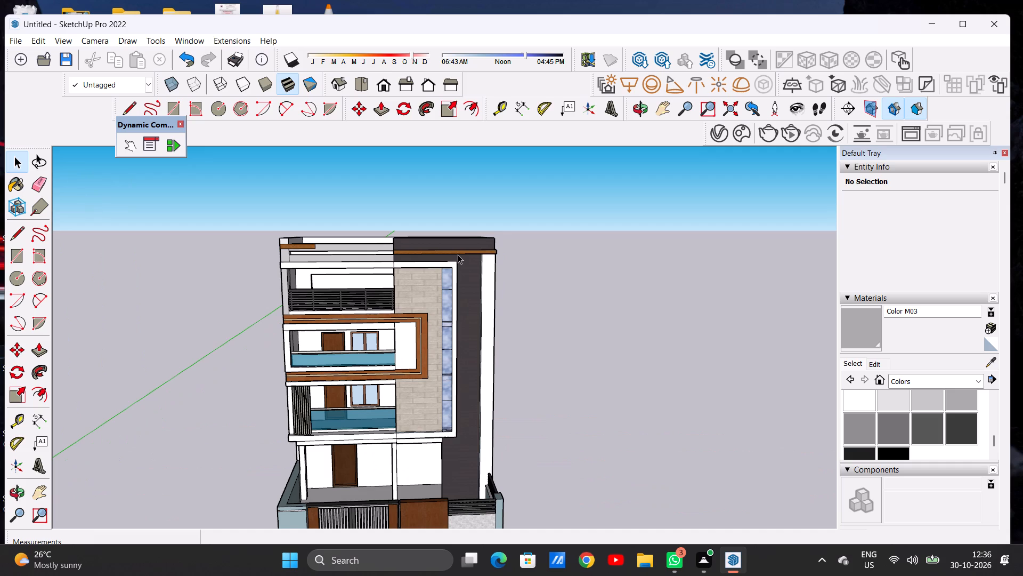
scroll(464, 234, down, 2)
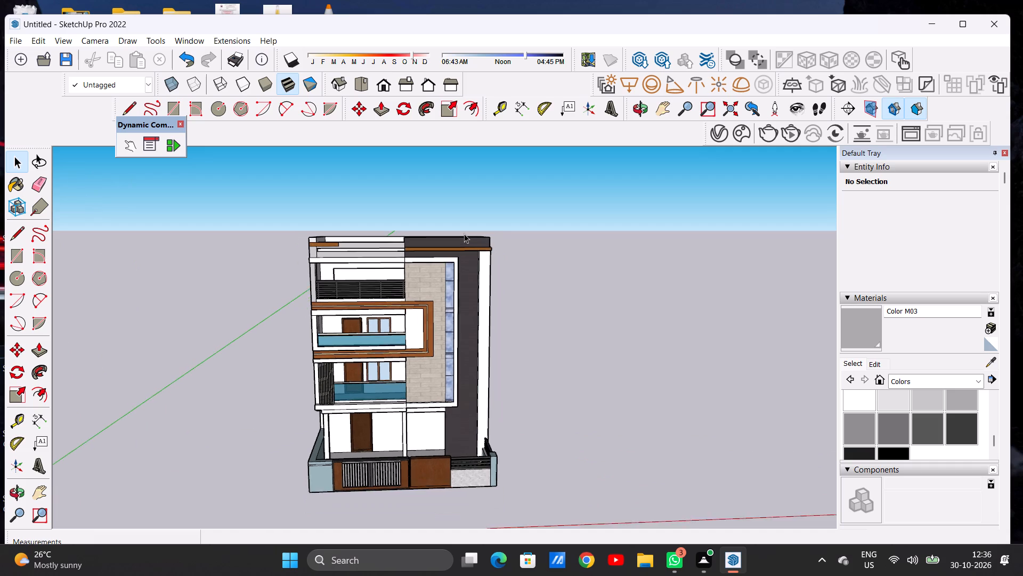
scroll(464, 234, down, 6)
middle_drag(484, 244, 459, 247)
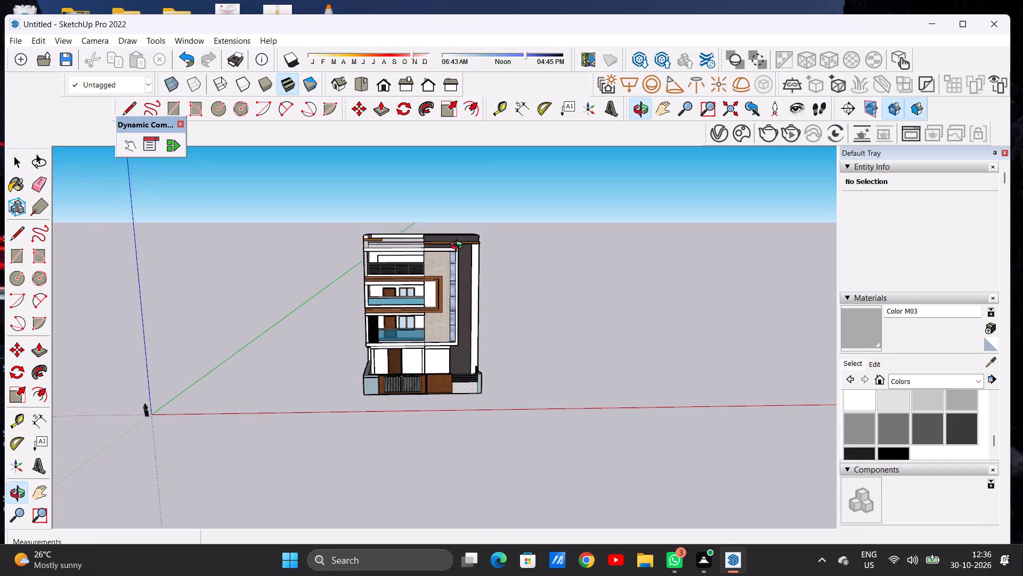
middle_drag(459, 247, 234, 298)
scroll(437, 267, up, 10)
scroll(513, 261, down, 1)
scroll(513, 261, up, 4)
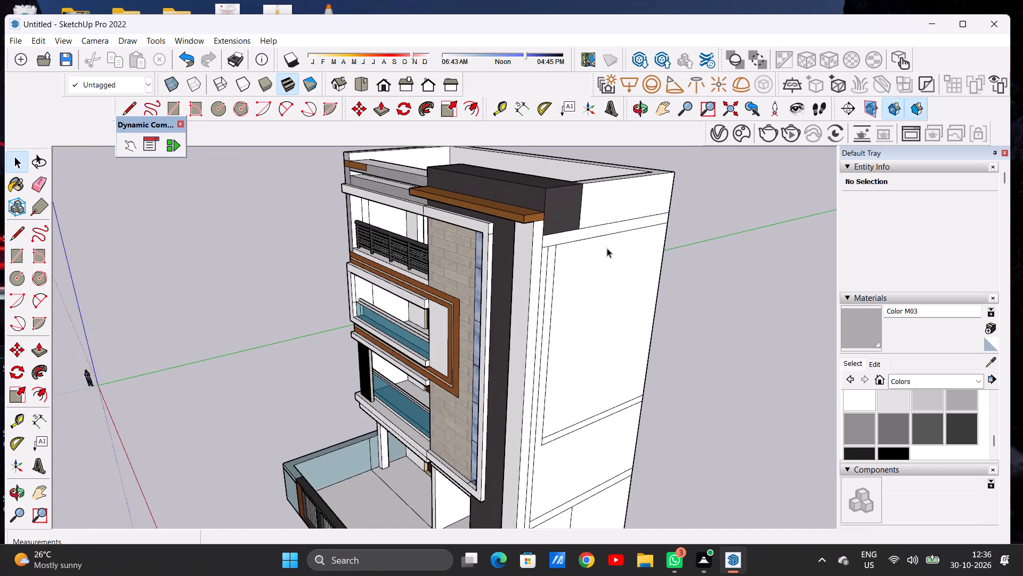
scroll(607, 248, up, 1)
middle_drag(598, 246, 488, 285)
scroll(451, 291, down, 2)
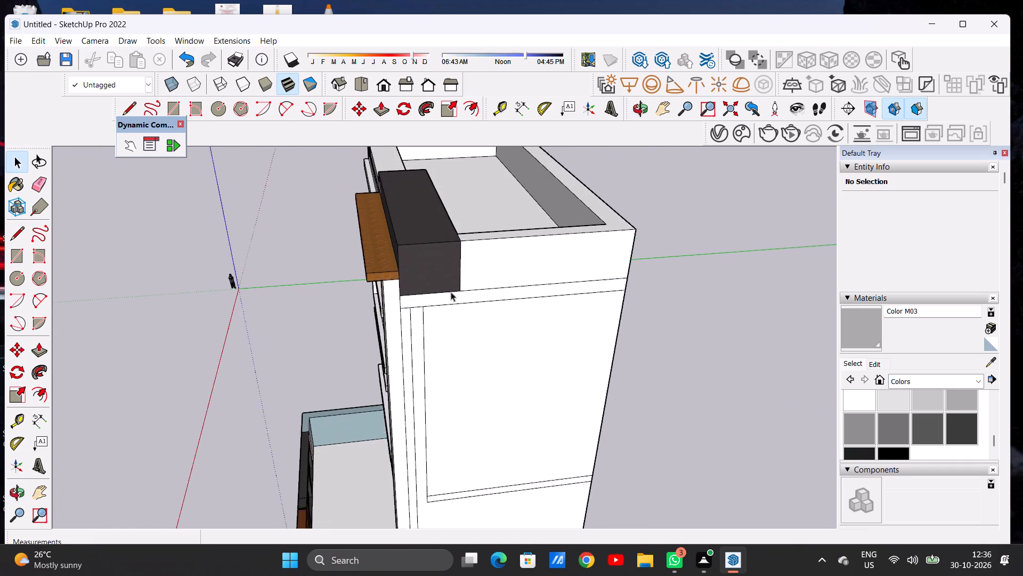
scroll(451, 292, down, 5)
middle_drag(450, 322, 477, 266)
scroll(418, 282, down, 6)
middle_drag(421, 300, 431, 293)
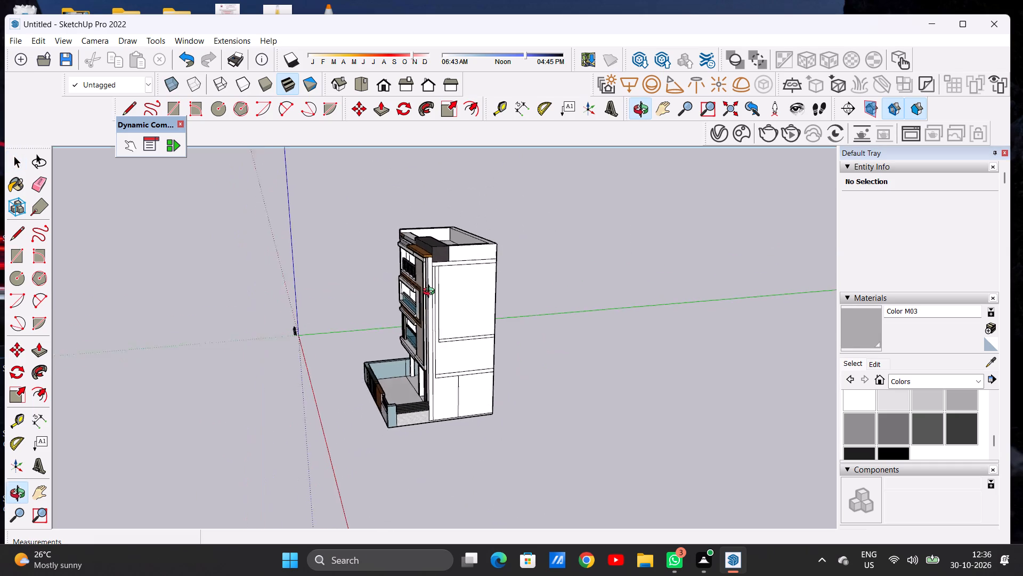
middle_drag(431, 293, 481, 277)
scroll(415, 298, down, 5)
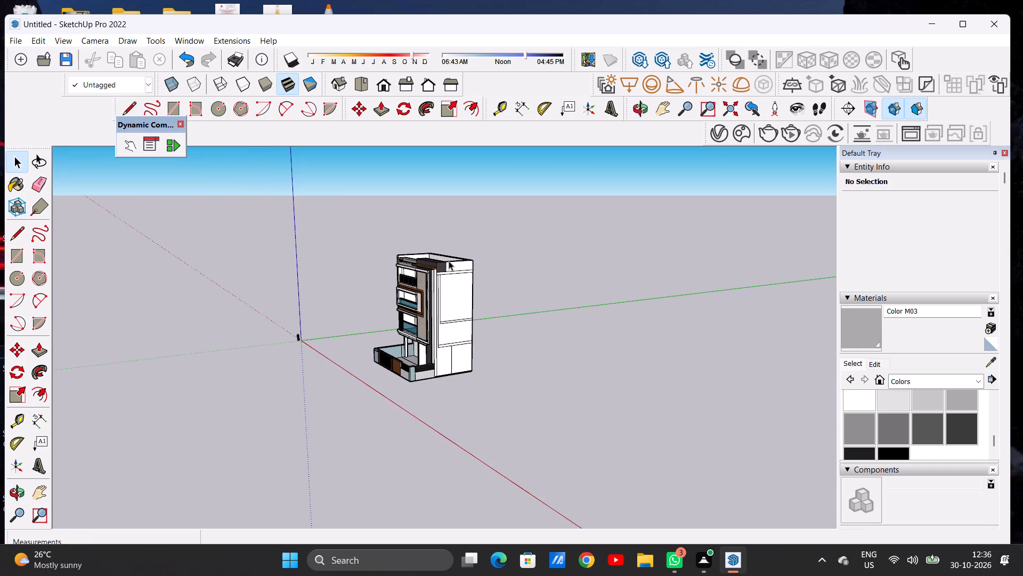
scroll(449, 261, up, 13)
middle_drag(404, 254, 437, 347)
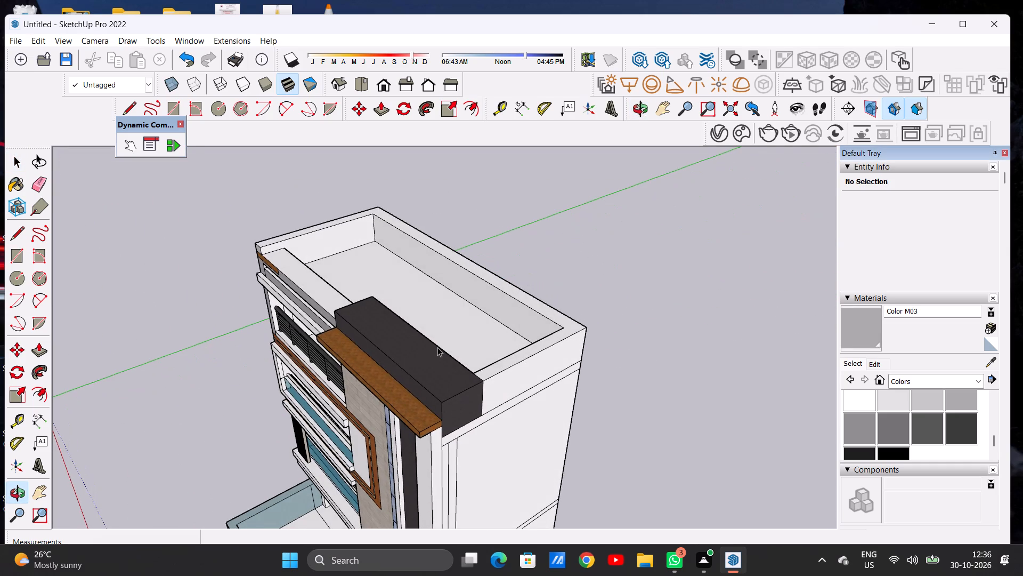
scroll(437, 347, down, 5)
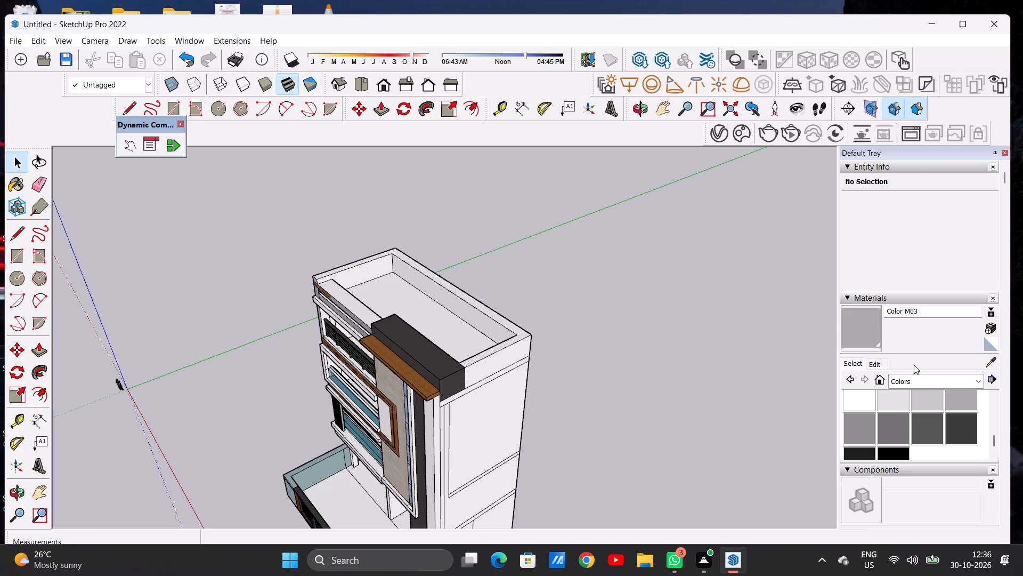
Paint the roof parapet's outer side face beside the dark block with Formica Graystone from the Synthetic Surfaces collection.
click(905, 379)
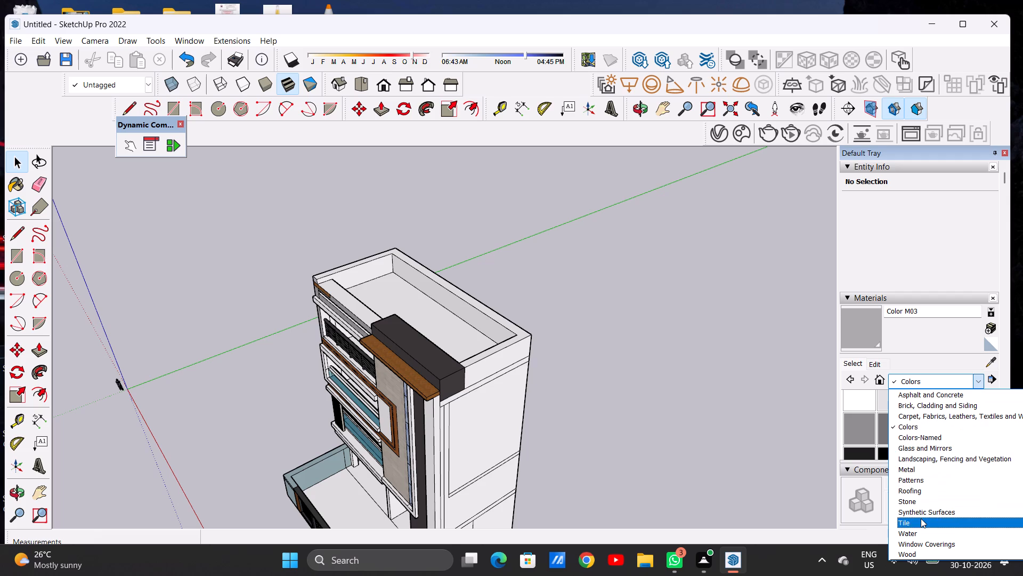
click(923, 511)
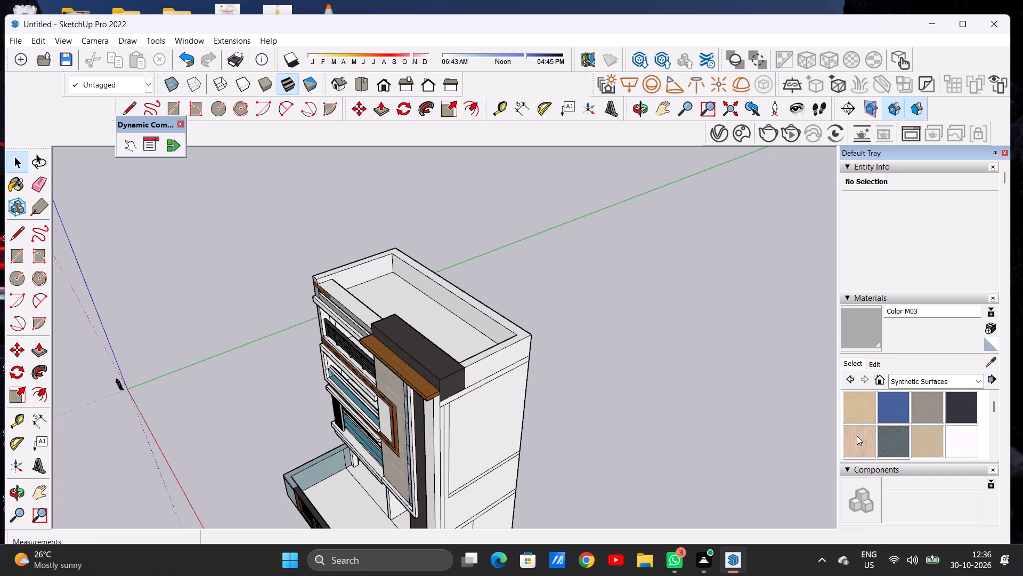
scroll(866, 386, down, 6)
scroll(1011, 287, up, 1)
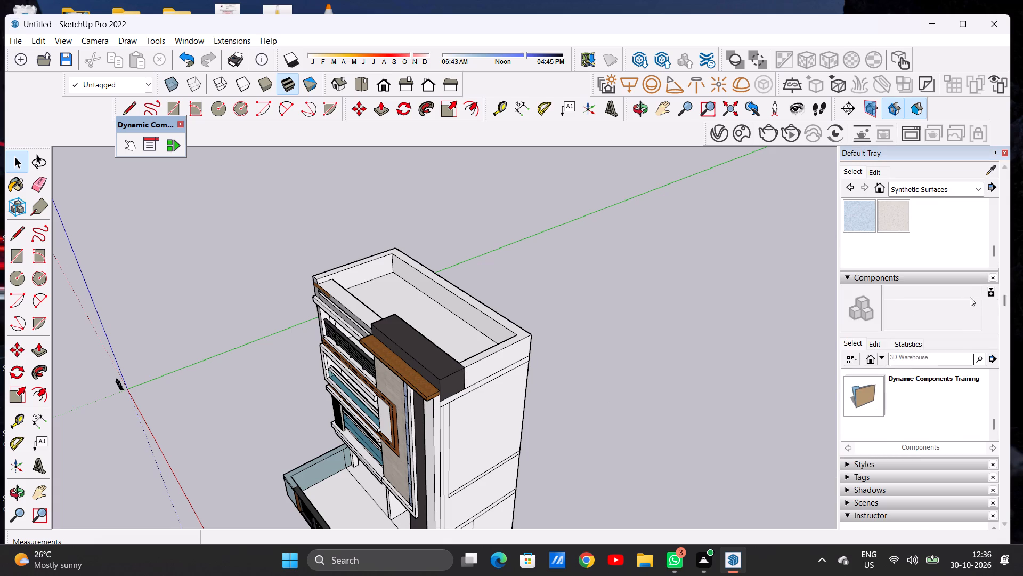
scroll(924, 304, up, 3)
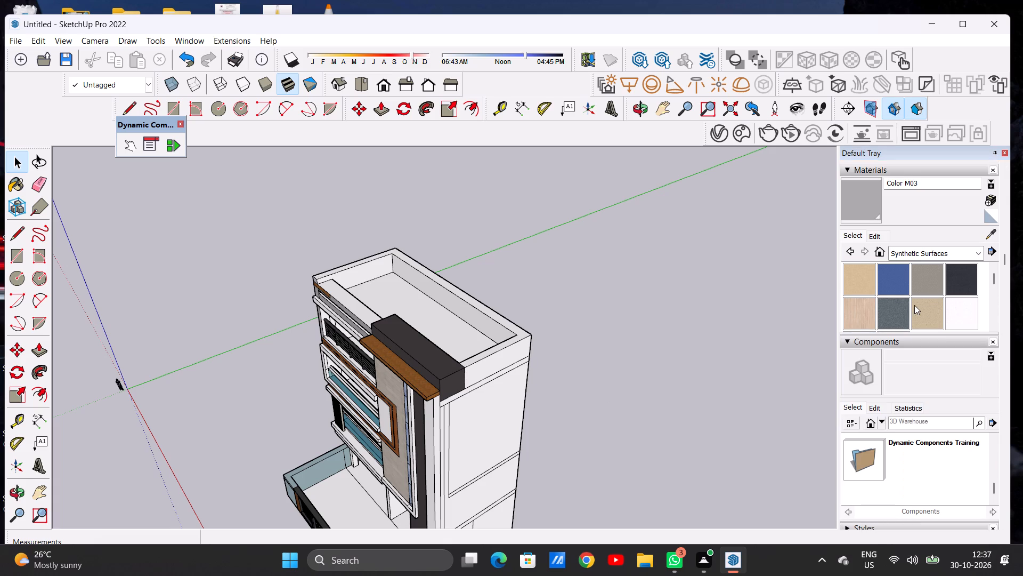
click(924, 276)
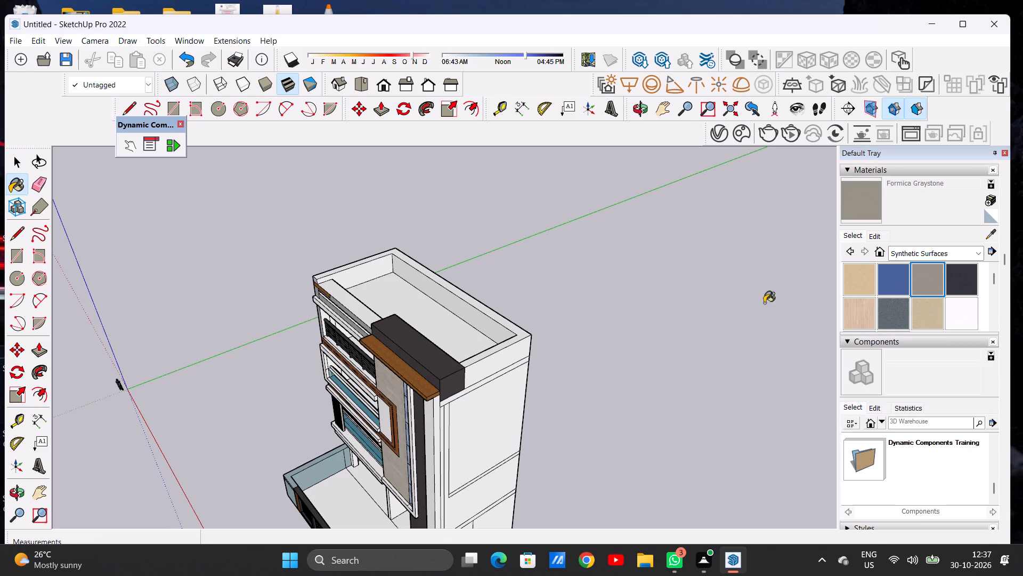
scroll(473, 384, up, 13)
click(494, 334)
scroll(495, 360, down, 4)
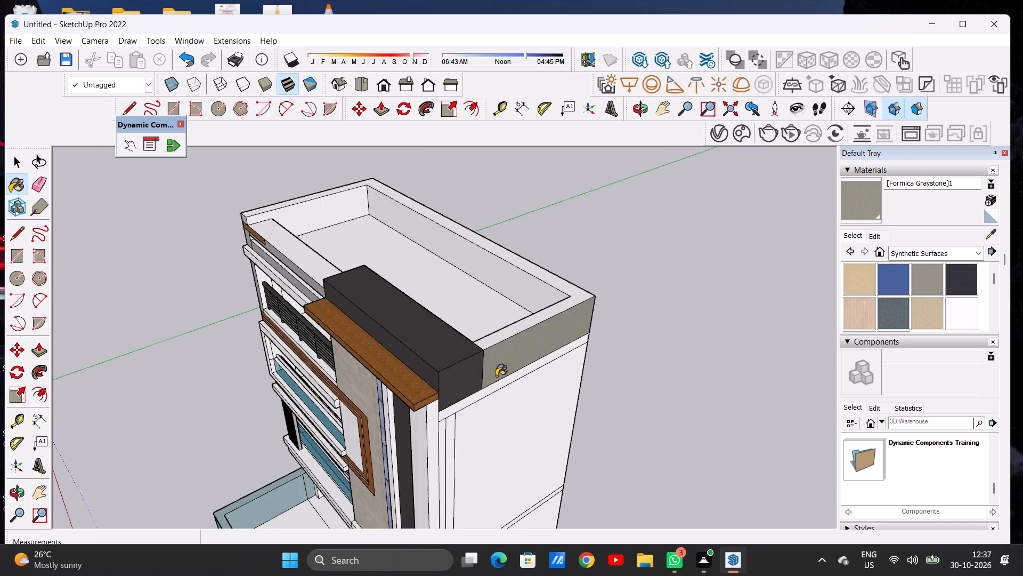
Paint the roof parapet's opposite outer side face and its rear outer face with Formica Graystone.
scroll(496, 376, down, 8)
scroll(504, 230, down, 4)
middle_drag(442, 324, 486, 308)
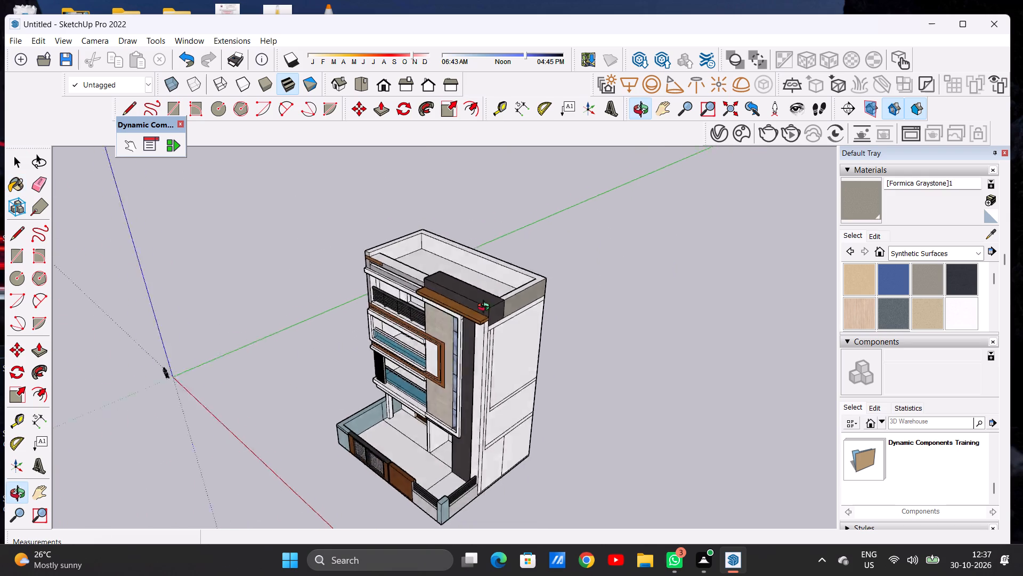
middle_drag(486, 308, 651, 264)
middle_drag(472, 265, 758, 274)
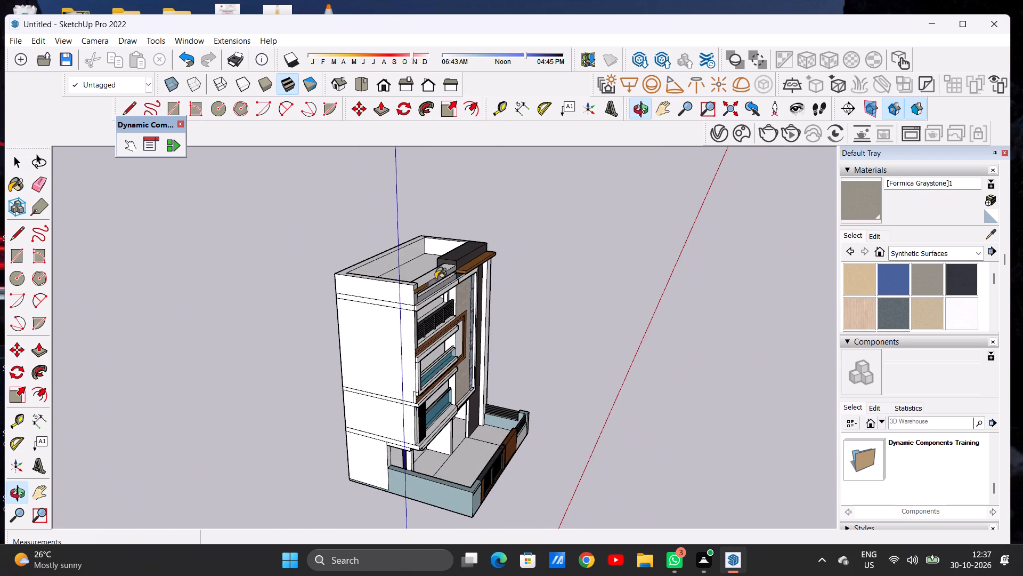
scroll(435, 278, up, 6)
scroll(345, 312, up, 5)
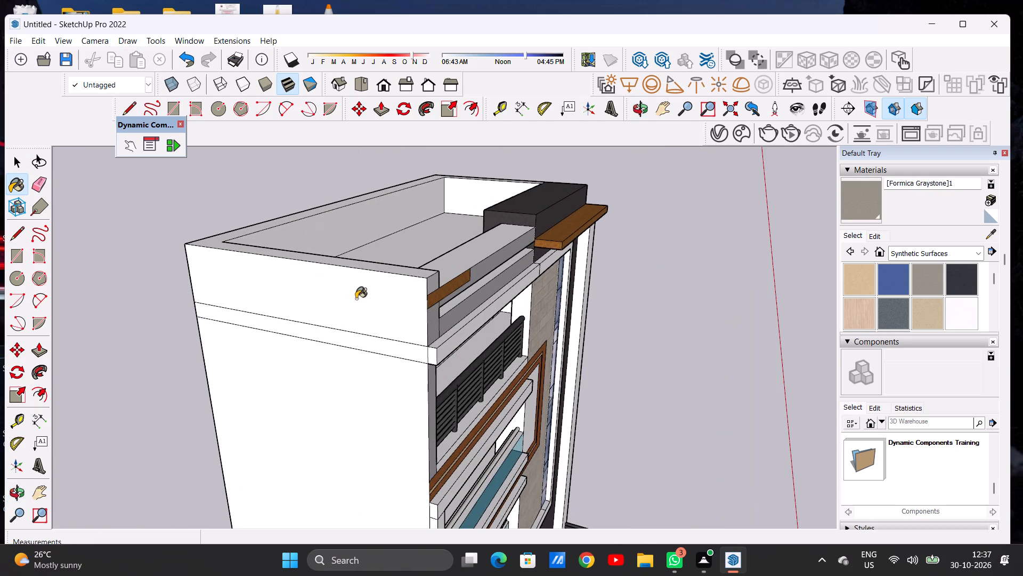
click(358, 296)
scroll(403, 287, down, 11)
middle_drag(336, 286, 647, 250)
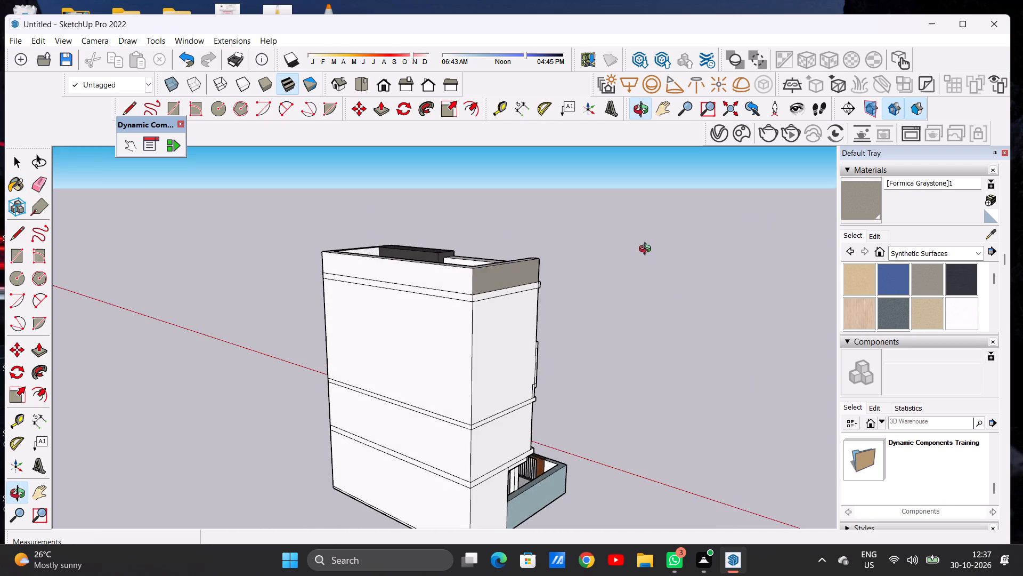
middle_drag(647, 250, 646, 251)
scroll(425, 280, up, 3)
scroll(425, 281, down, 1)
scroll(425, 282, up, 3)
click(485, 281)
Paint the roof parapet's top rim with Formica Graystone.
scroll(473, 275, down, 4)
scroll(476, 278, up, 1)
scroll(480, 279, down, 1)
middle_drag(599, 263, 372, 266)
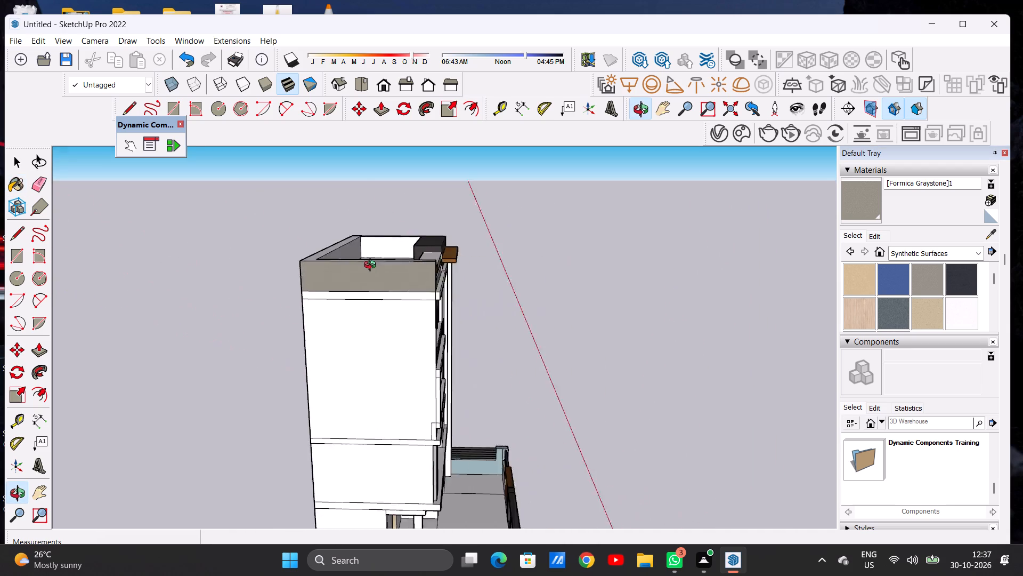
middle_drag(372, 266, 294, 294)
middle_drag(474, 260, 244, 327)
scroll(284, 236, up, 3)
scroll(298, 246, down, 1)
scroll(298, 246, up, 4)
scroll(313, 254, down, 1)
scroll(313, 257, up, 6)
scroll(314, 277, down, 1)
scroll(315, 279, up, 3)
click(314, 282)
scroll(331, 281, down, 4)
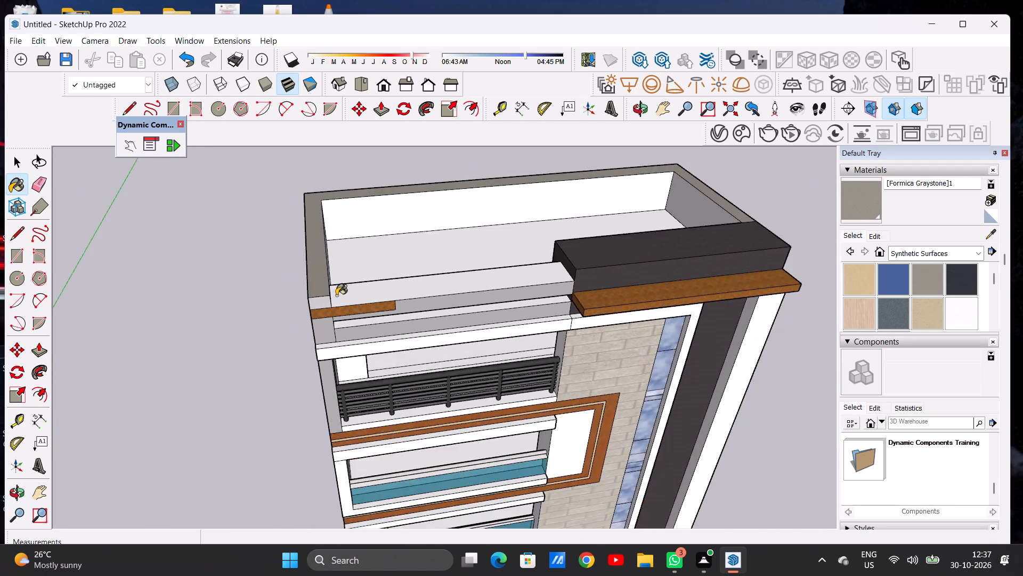
Paint the roof parapet's inner faces on both sides and at the rear with Formica Graystone.
scroll(336, 295, down, 7)
middle_drag(468, 270, 293, 215)
scroll(378, 218, up, 5)
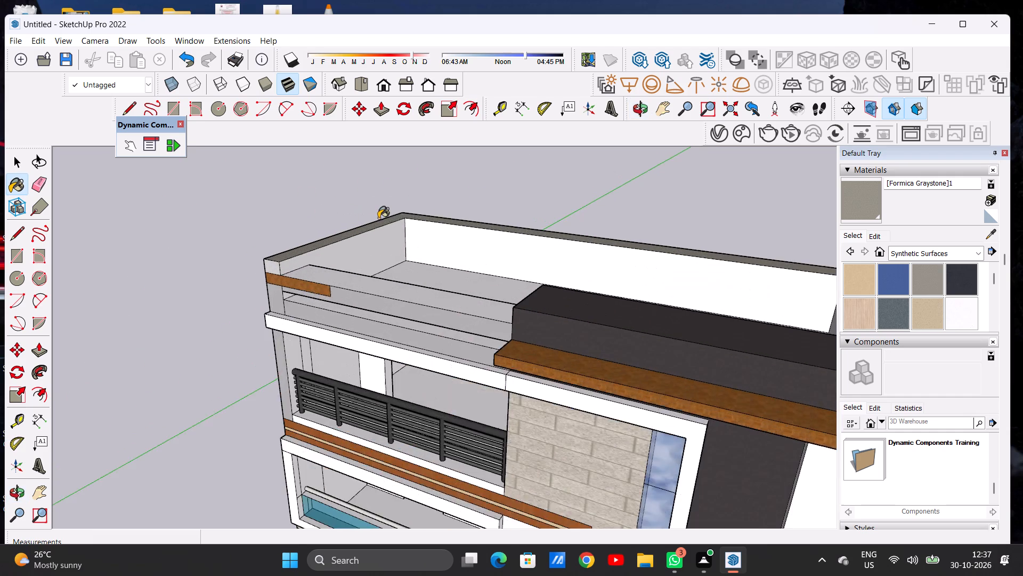
scroll(402, 233, up, 12)
click(362, 243)
click(466, 232)
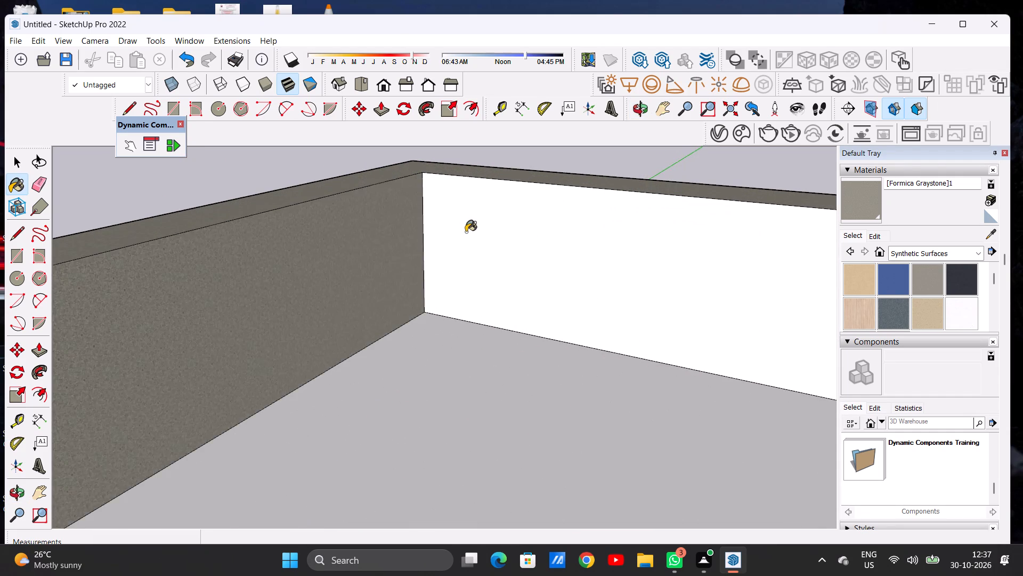
scroll(444, 233, down, 16)
middle_drag(403, 296, 507, 279)
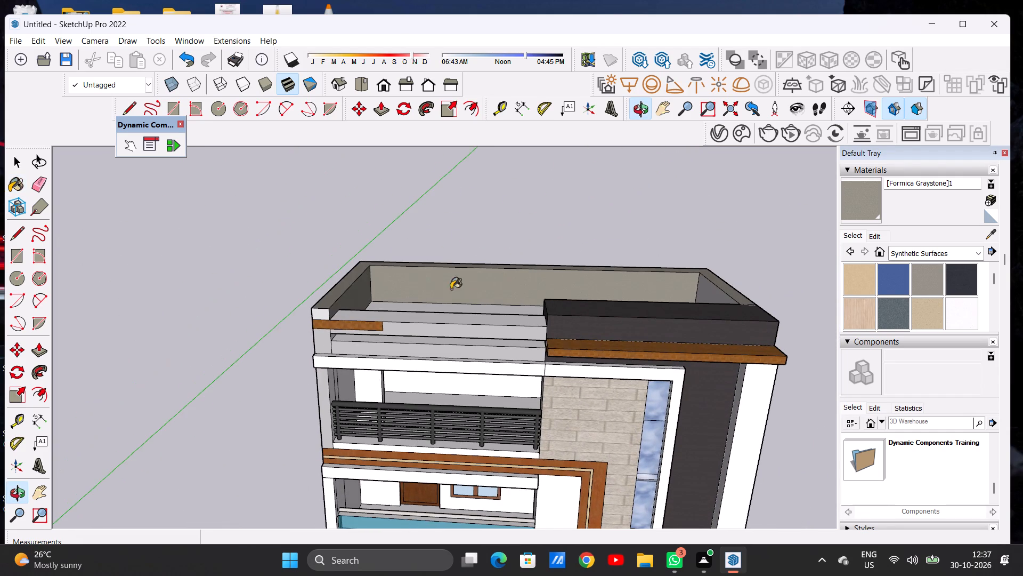
scroll(318, 327, up, 7)
middle_drag(362, 304, 364, 238)
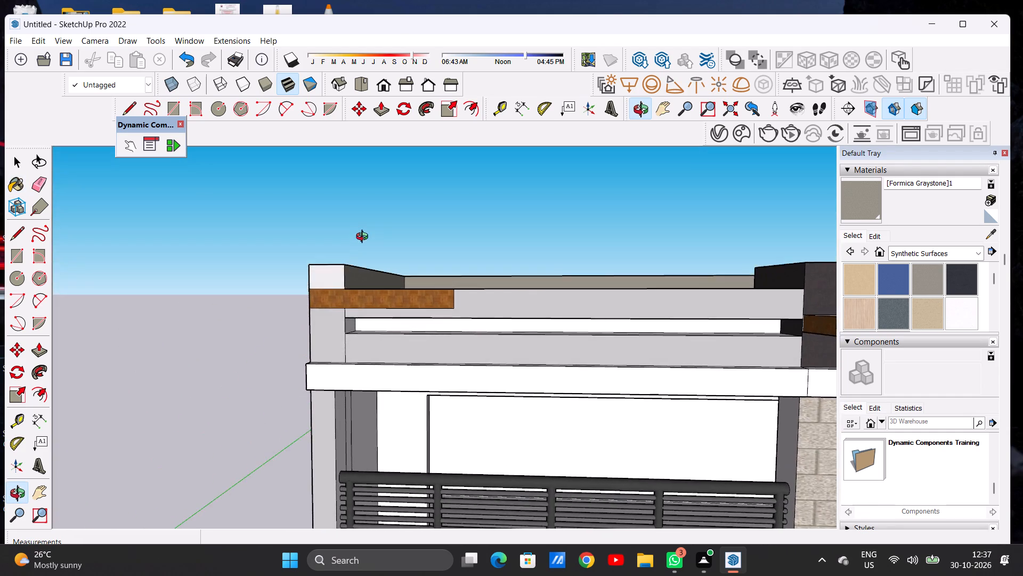
middle_drag(364, 238, 516, 345)
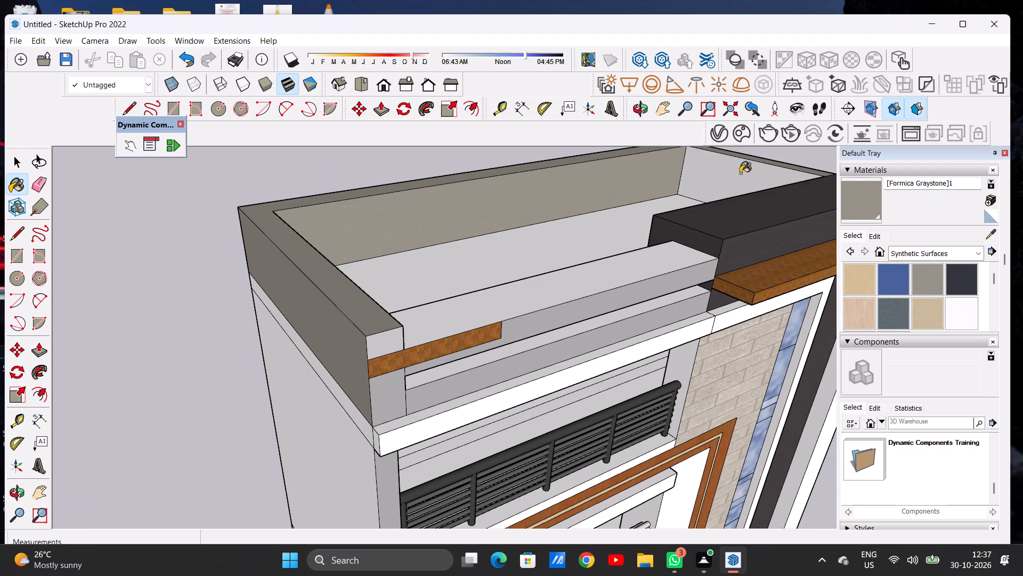
click(737, 177)
Examine the parapet's front corner, the roof terrace and the front facade for surfaces still lacking a finish.
scroll(348, 276, down, 6)
middle_drag(419, 307, 343, 227)
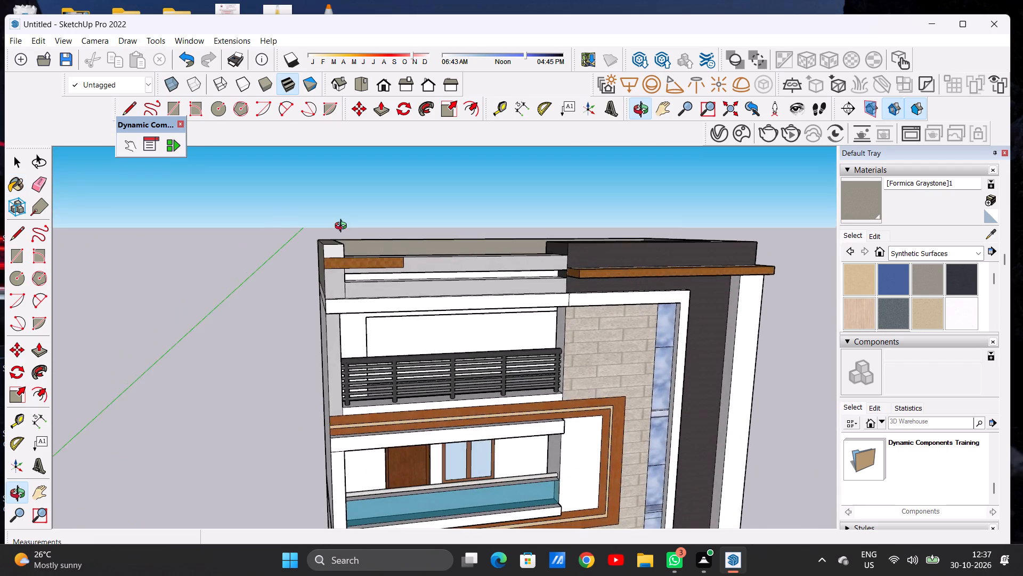
middle_drag(343, 227, 303, 233)
scroll(323, 261, up, 11)
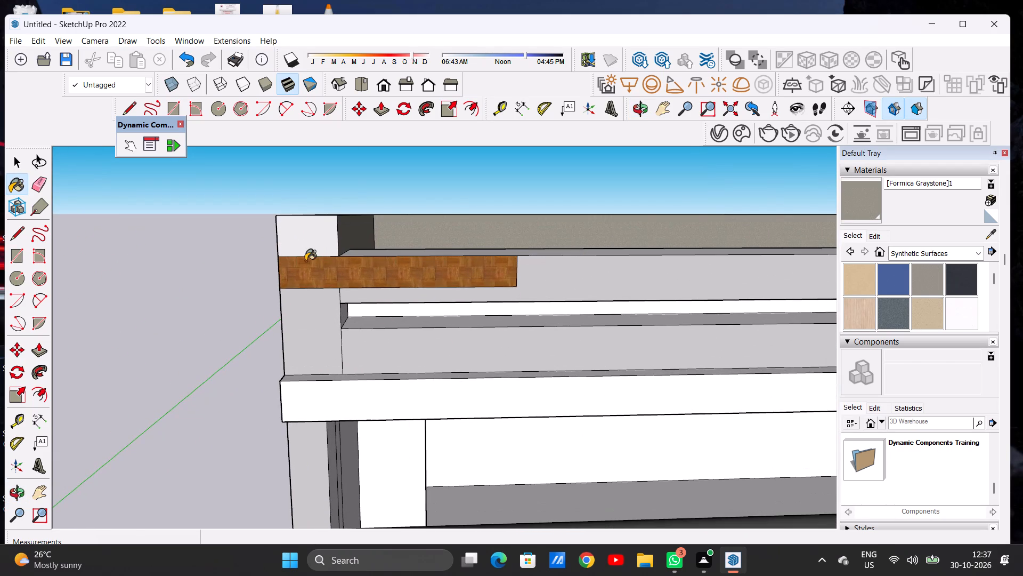
scroll(285, 262, down, 5)
scroll(346, 246, down, 11)
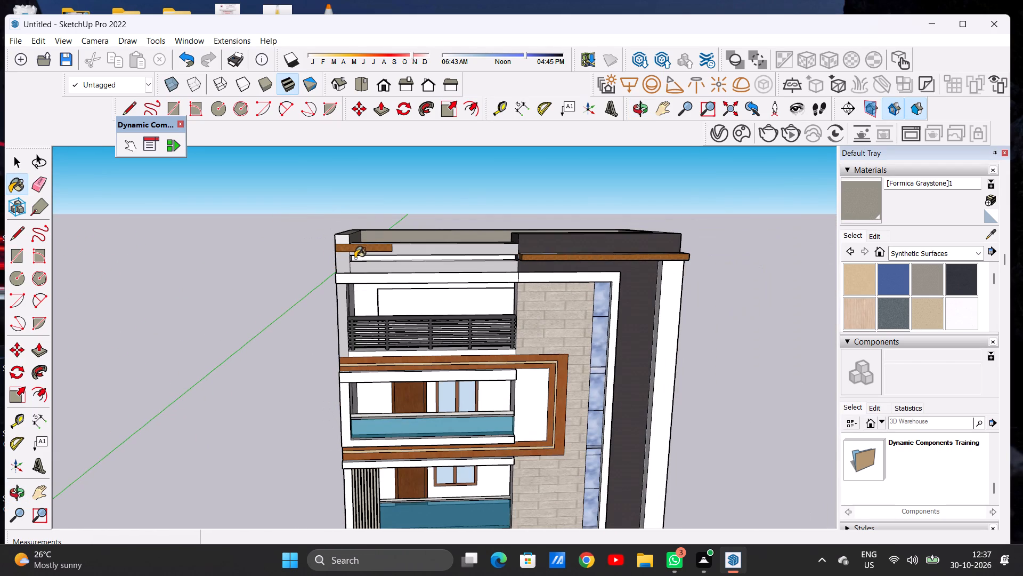
middle_drag(512, 259, 511, 327)
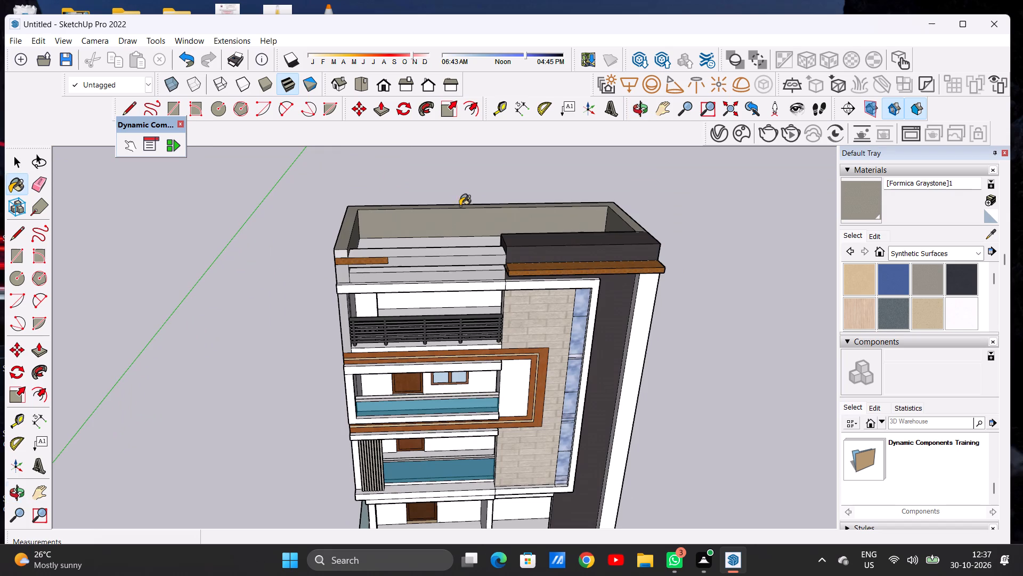
middle_drag(460, 206, 451, 171)
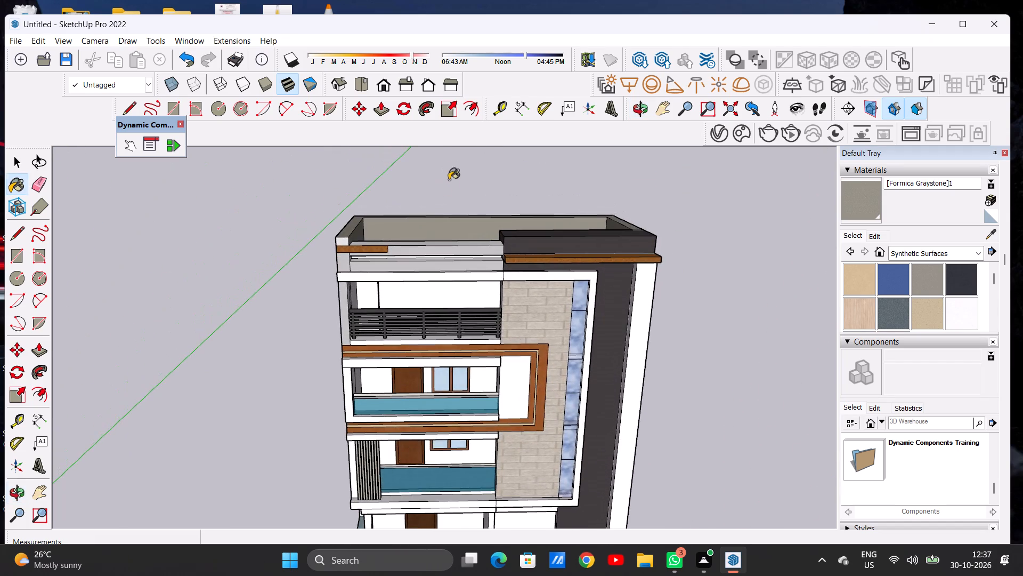
scroll(418, 275, down, 6)
Paint the roof terrace floor with Terrazzo Tile Light.
scroll(906, 285, down, 1)
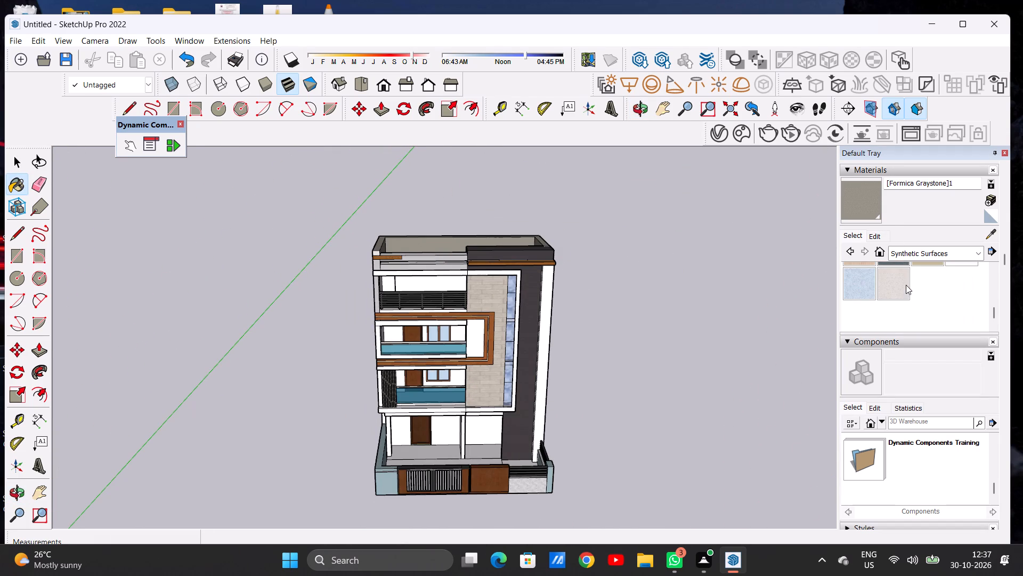
click(895, 285)
middle_drag(543, 242, 494, 365)
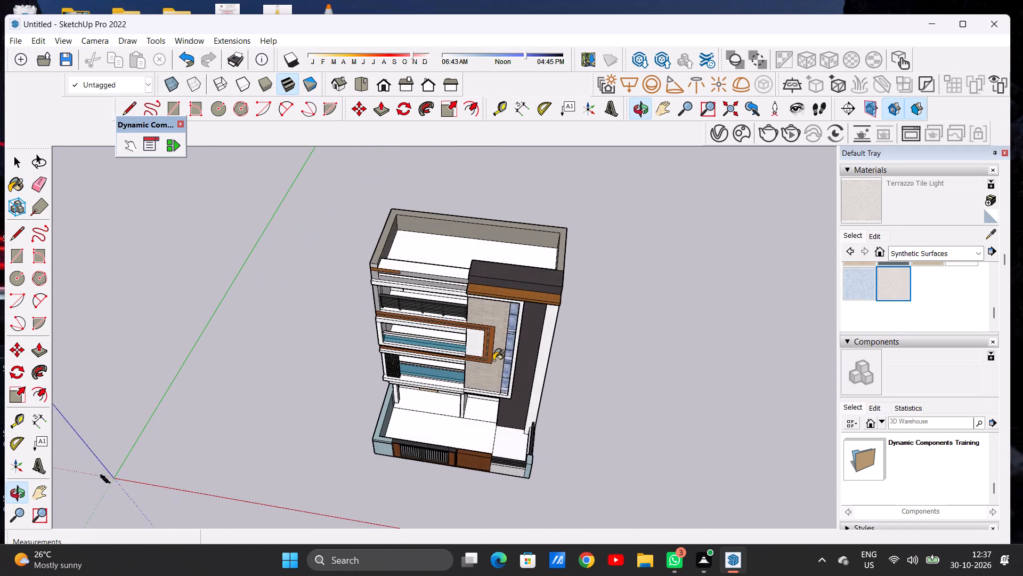
scroll(457, 265, up, 5)
click(454, 253)
Paint the top and the terrace-facing side of the low front parapet ledge with Terrazzo Tile Light.
scroll(469, 279, down, 6)
middle_drag(495, 321, 505, 298)
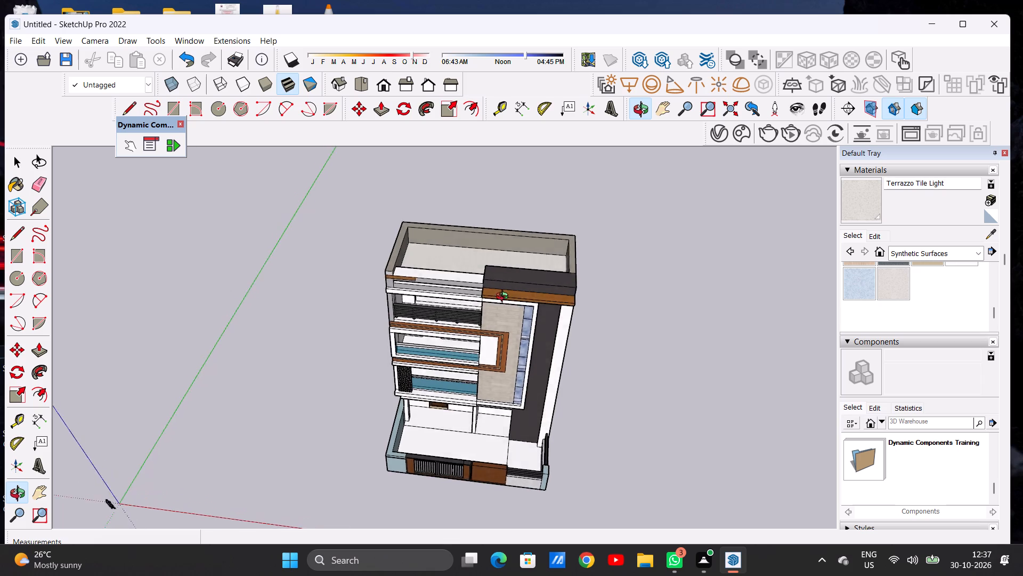
middle_drag(505, 298, 513, 343)
scroll(432, 308, up, 8)
scroll(499, 271, up, 5)
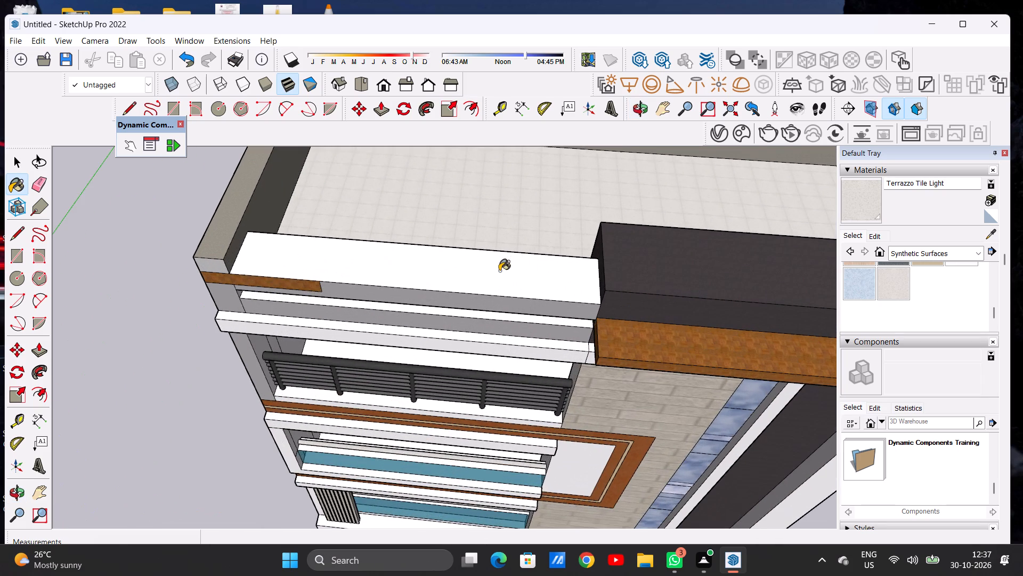
click(499, 271)
scroll(504, 275, down, 7)
middle_drag(521, 319, 355, 271)
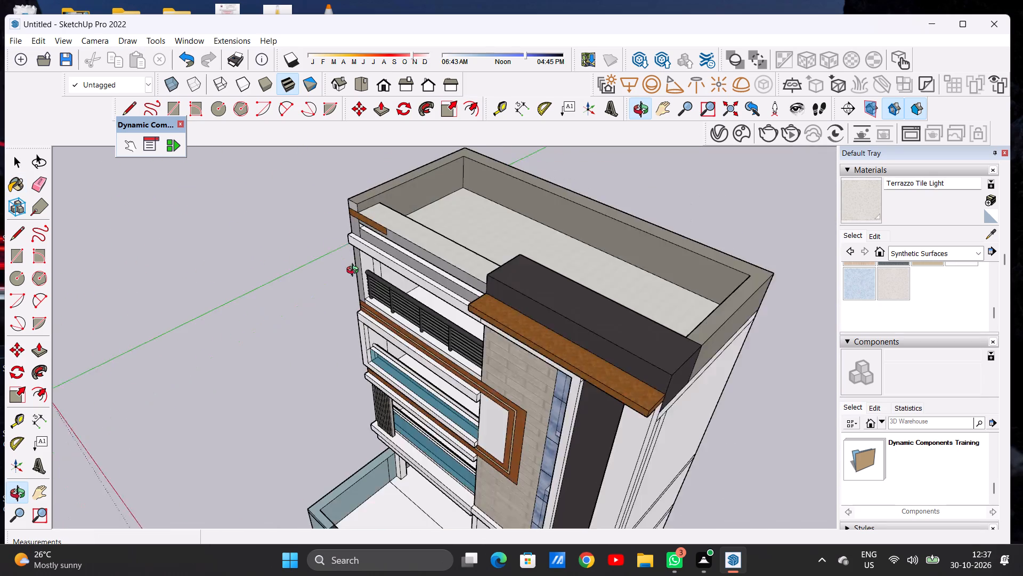
middle_drag(355, 271, 376, 272)
middle_drag(520, 254, 277, 232)
scroll(458, 244, up, 9)
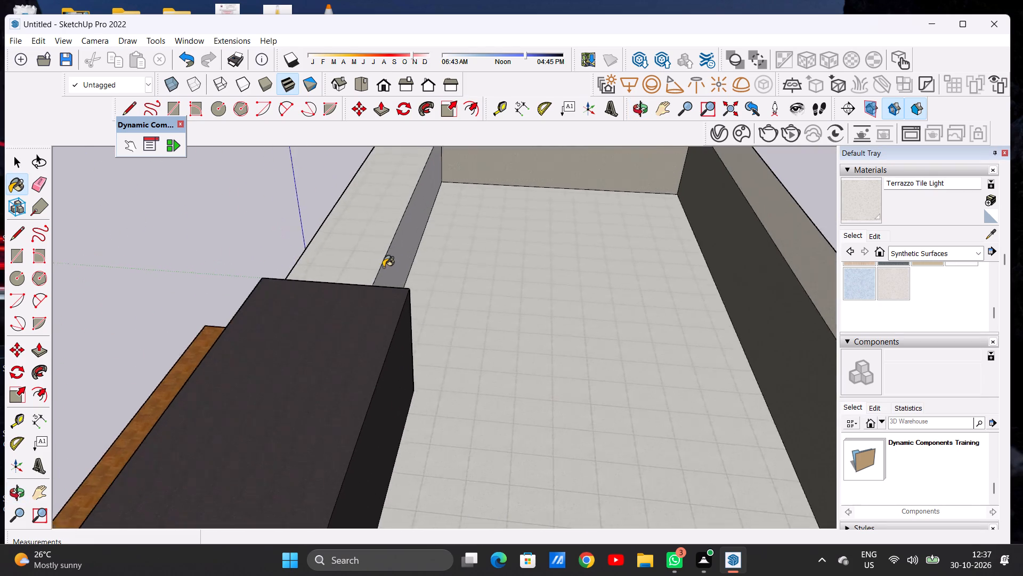
scroll(383, 267, up, 3)
click(385, 267)
Examine the whole front facade and its balconies for areas still needing materials.
middle_drag(331, 273, 567, 225)
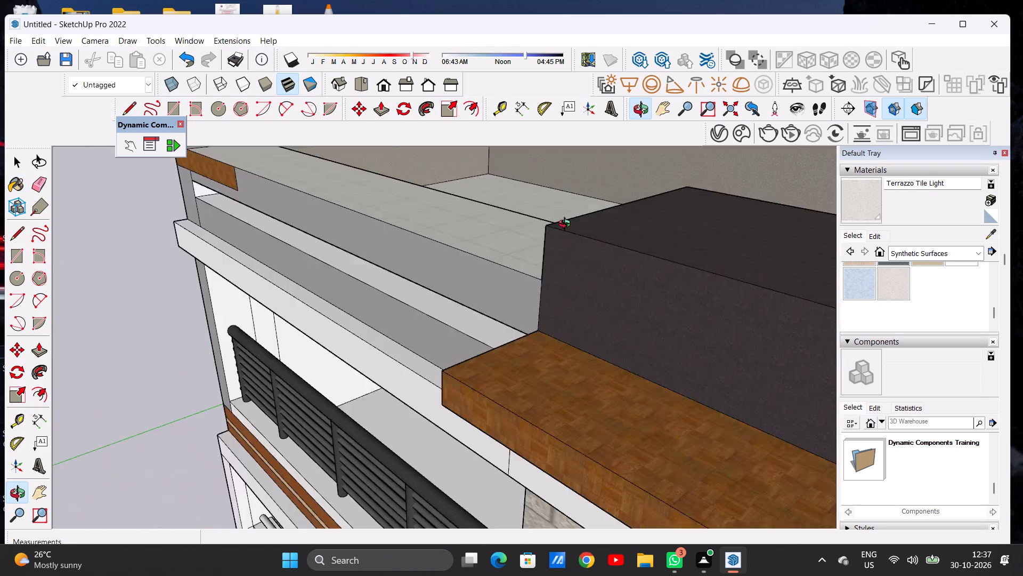
middle_drag(567, 225, 619, 215)
scroll(480, 257, down, 13)
middle_drag(420, 273, 558, 219)
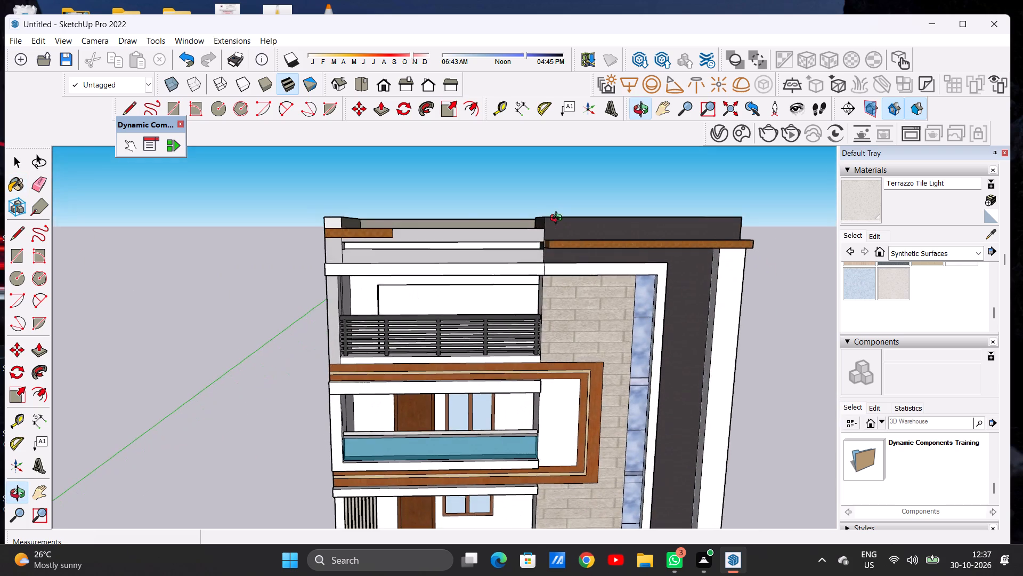
middle_drag(558, 219, 536, 225)
scroll(385, 250, down, 6)
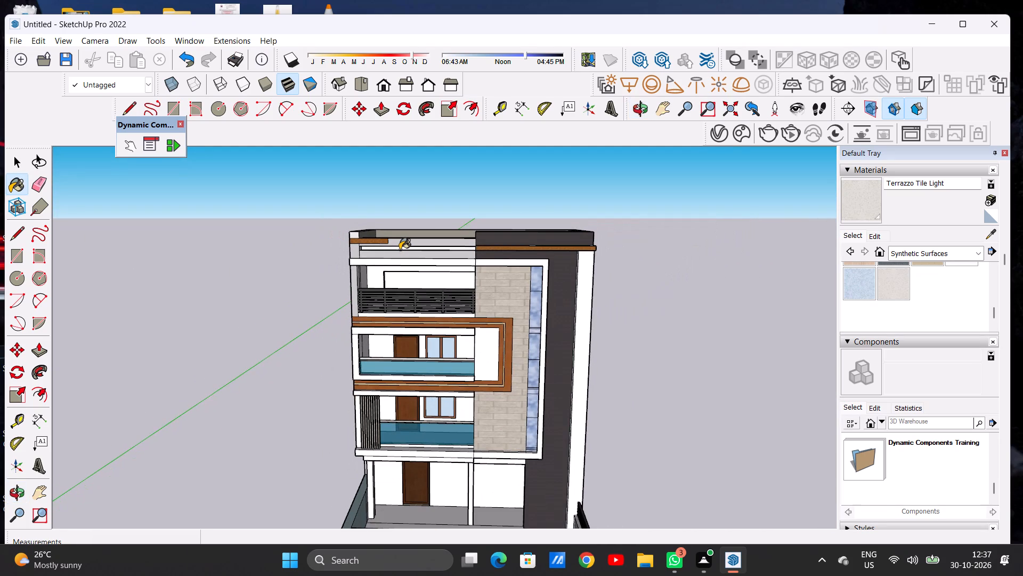
scroll(443, 230, down, 6)
scroll(442, 302, up, 1)
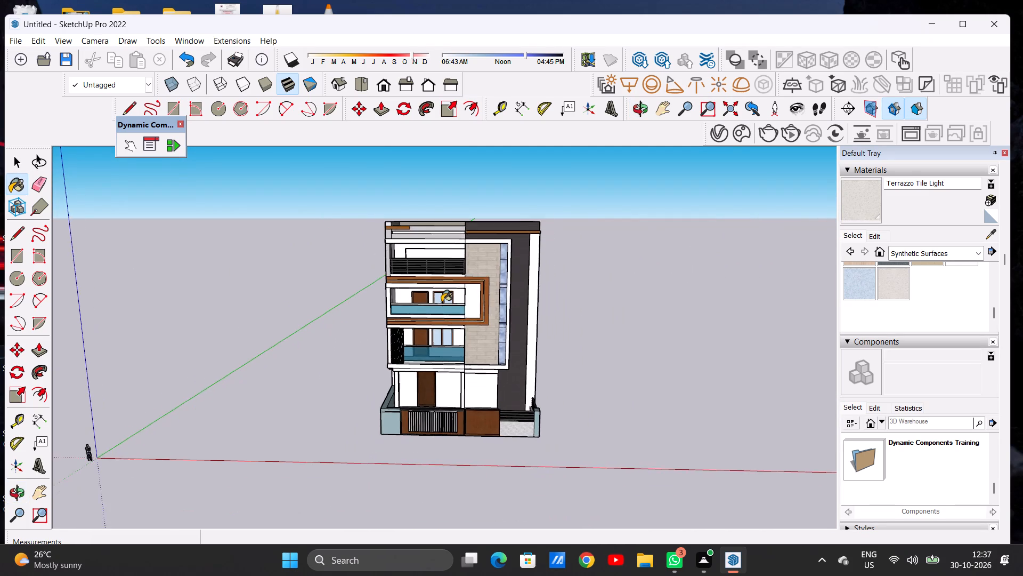
scroll(442, 302, up, 4)
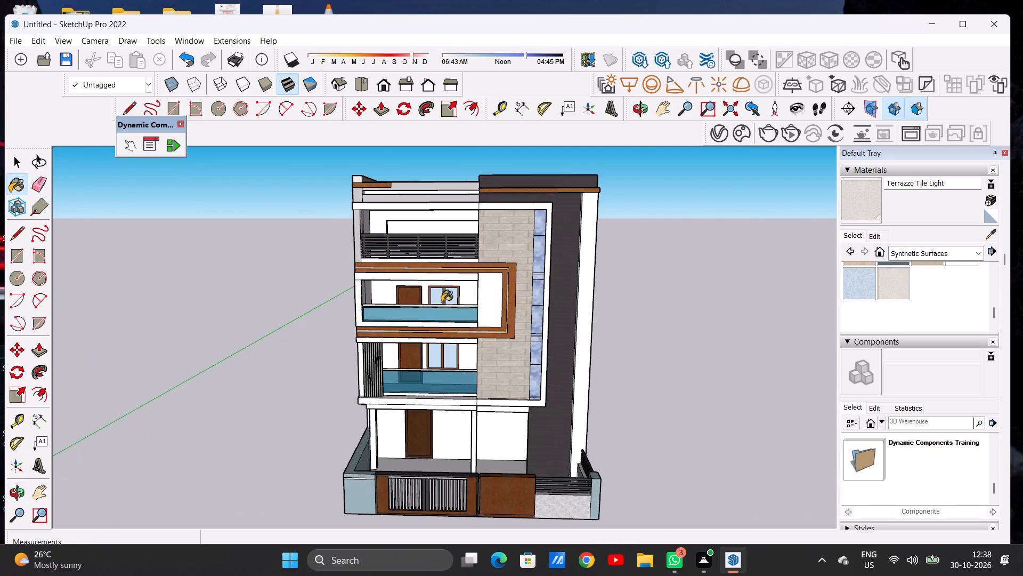
scroll(441, 297, up, 6)
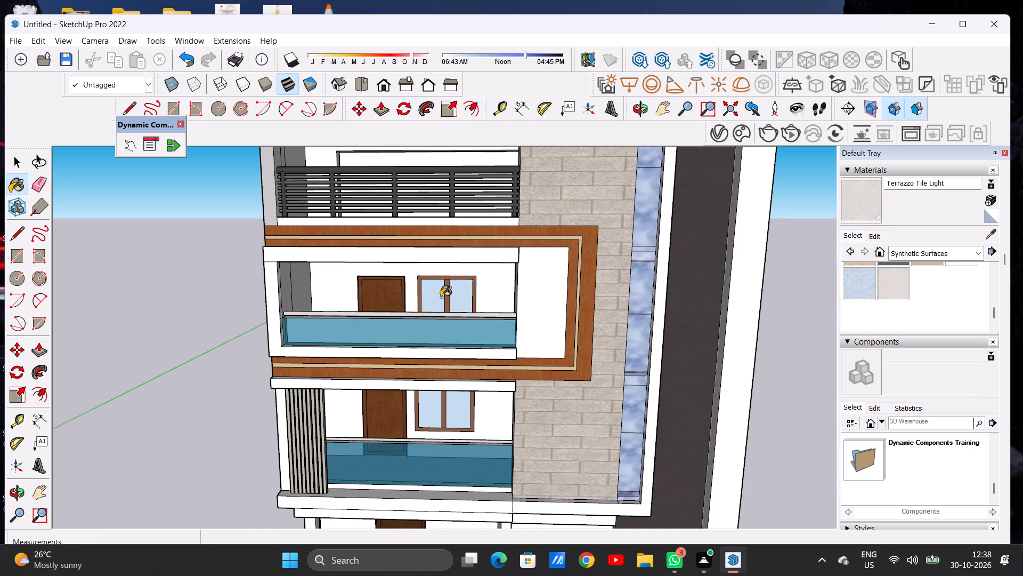
key(space)
scroll(445, 294, down, 6)
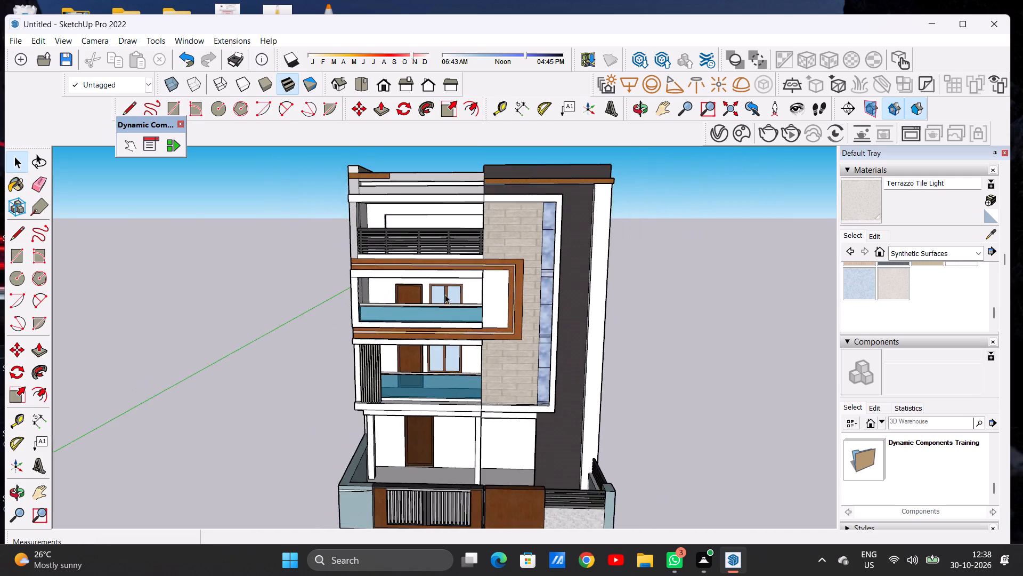
Examine the whole house from a distance and from its side for surfaces still needing a finish.
scroll(433, 292, down, 5)
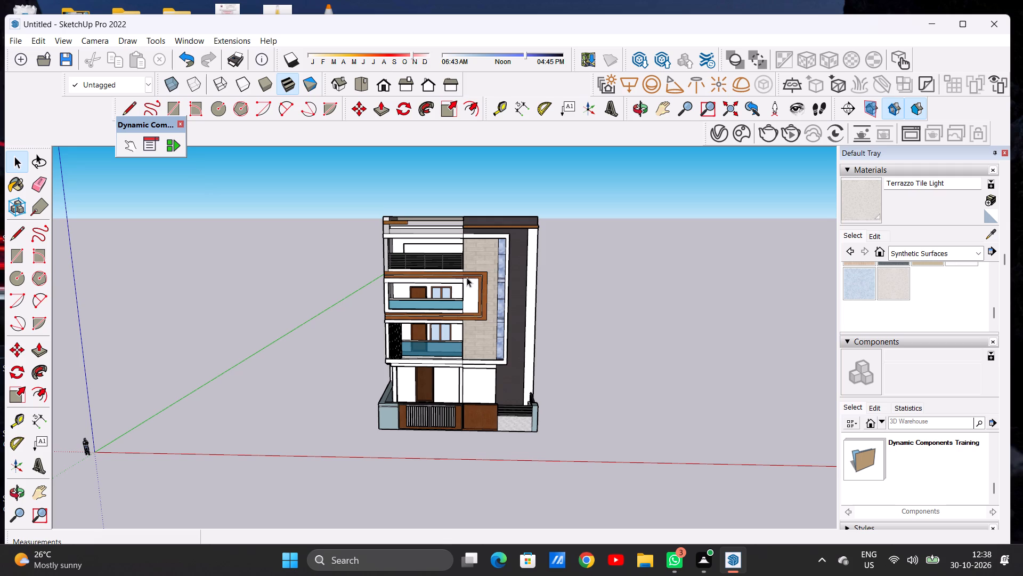
scroll(467, 277, down, 7)
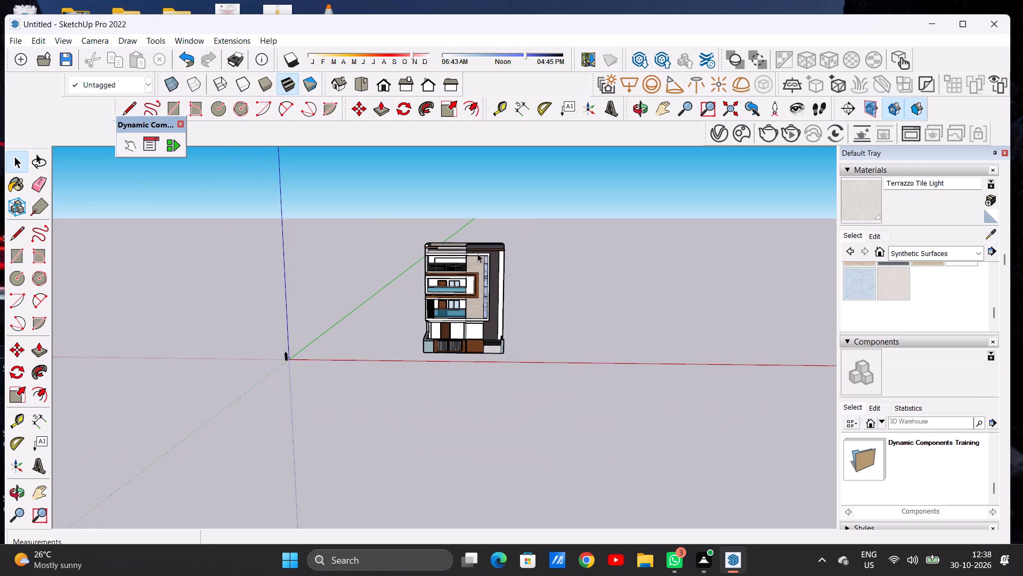
scroll(478, 247, down, 2)
scroll(478, 249, up, 3)
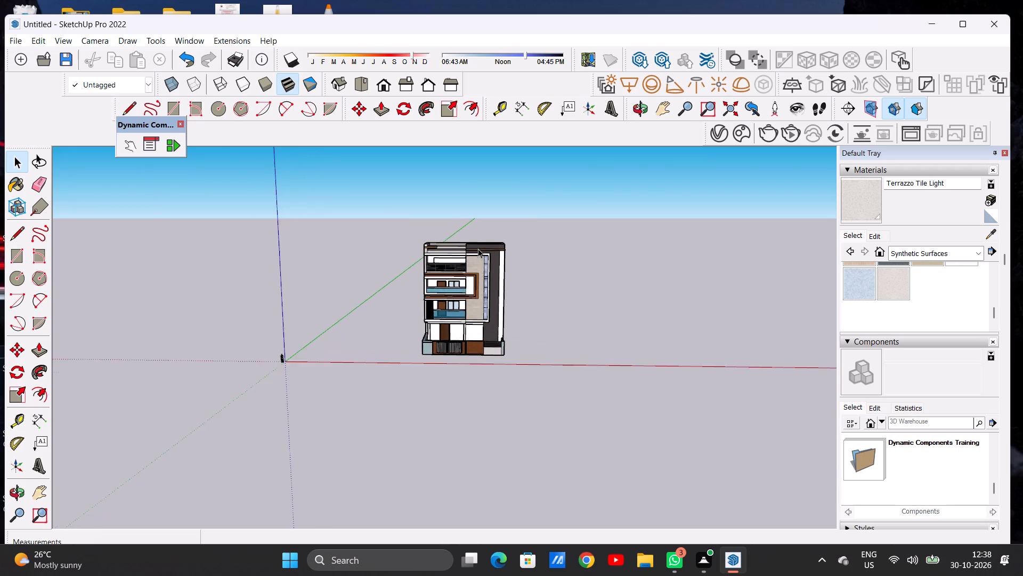
scroll(478, 249, up, 6)
scroll(476, 249, down, 4)
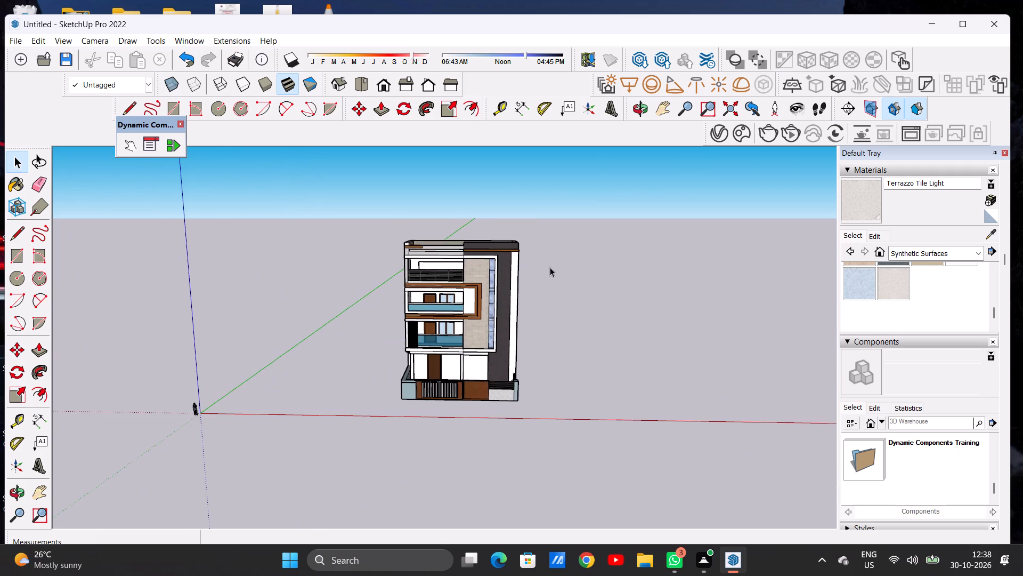
middle_drag(548, 278, 342, 294)
middle_drag(420, 306, 542, 281)
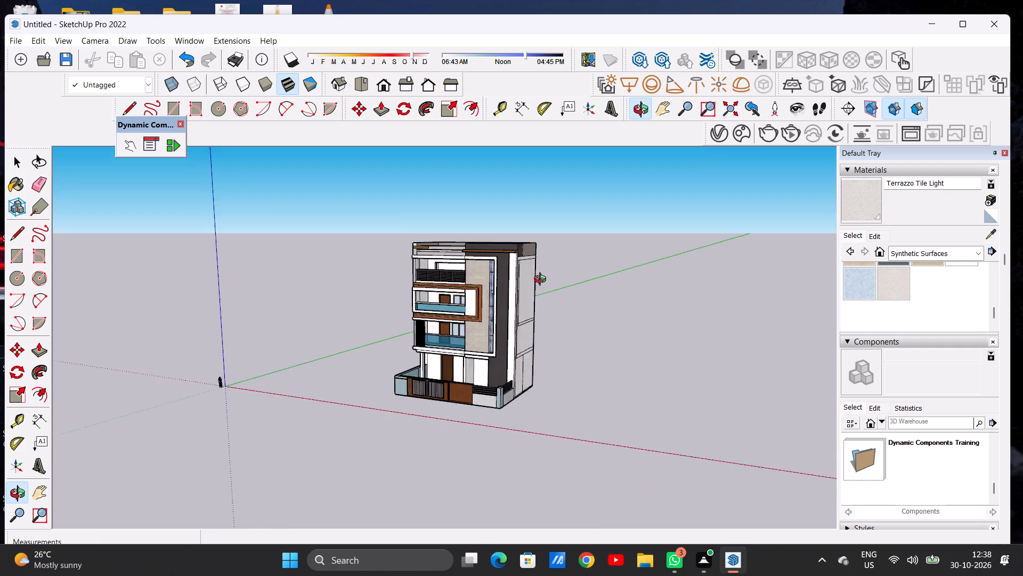
middle_drag(542, 281, 615, 272)
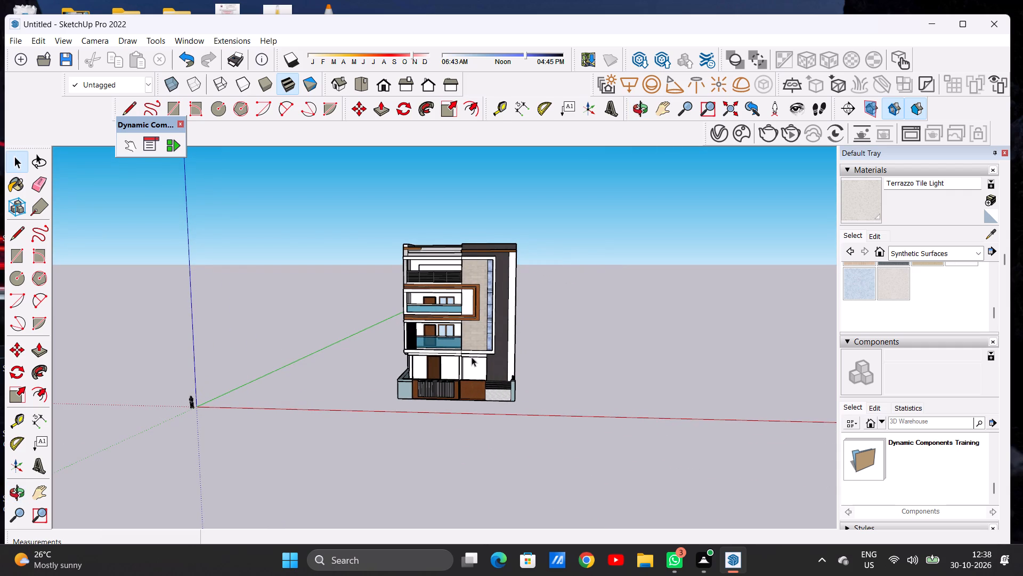
Paint the recessed ground-floor wall beside the entrance porch and its side faces with Formica Speckled Grey.
scroll(454, 372, up, 9)
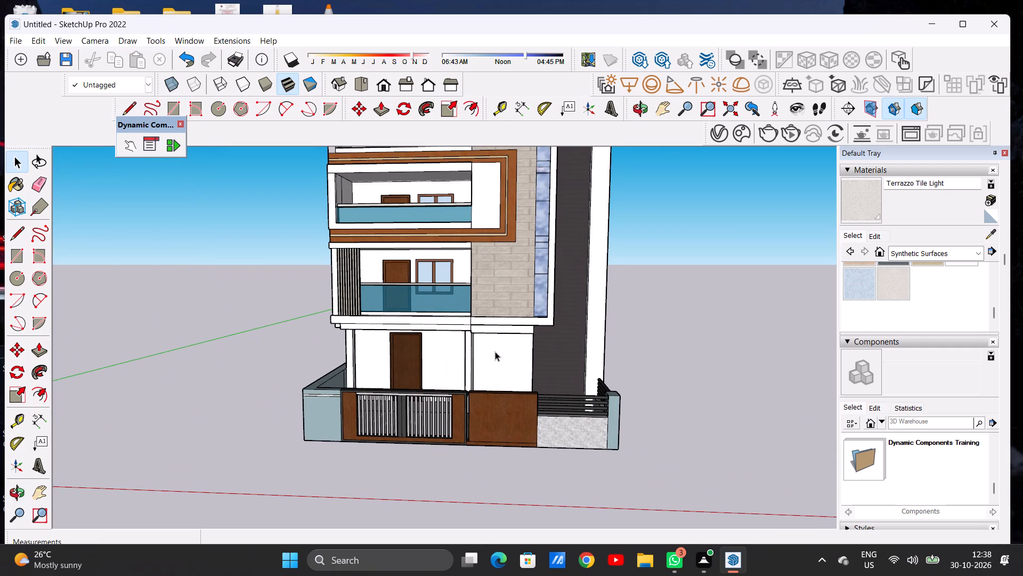
middle_drag(495, 353, 501, 373)
scroll(889, 288, up, 2)
click(884, 374)
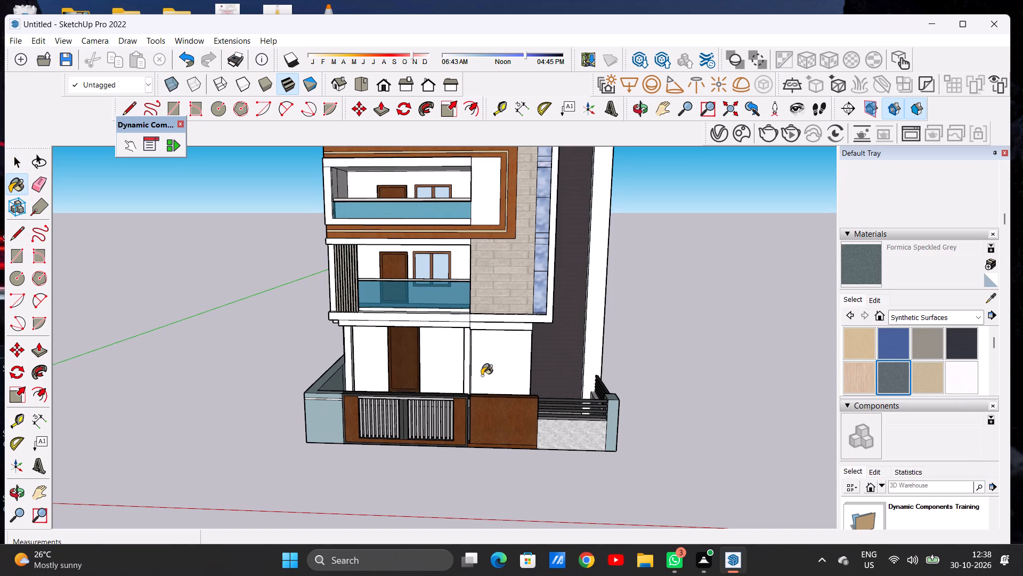
click(496, 353)
middle_drag(505, 375, 460, 420)
scroll(482, 358, up, 1)
scroll(482, 358, down, 1)
scroll(482, 358, up, 5)
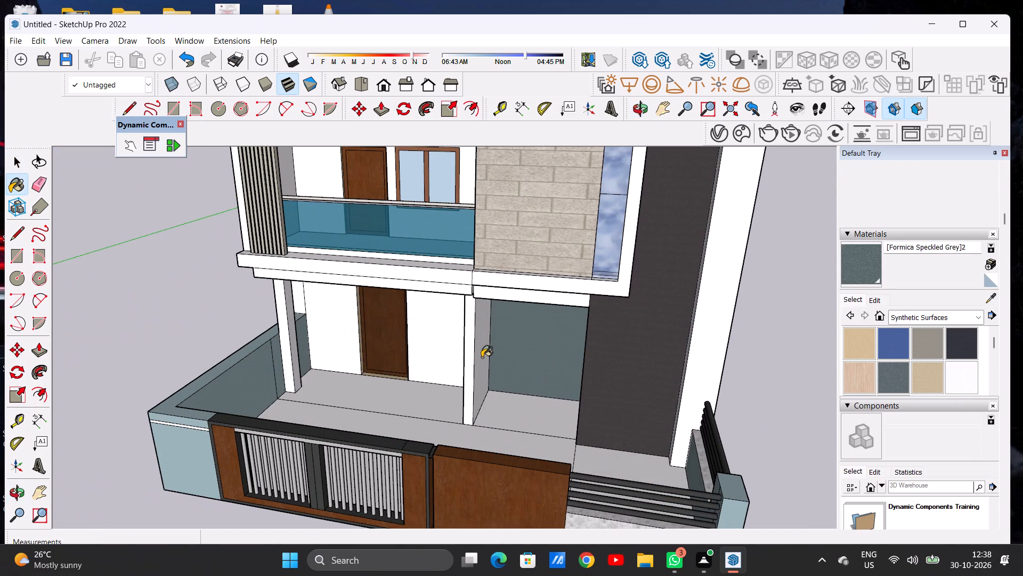
click(482, 357)
middle_drag(502, 393, 680, 300)
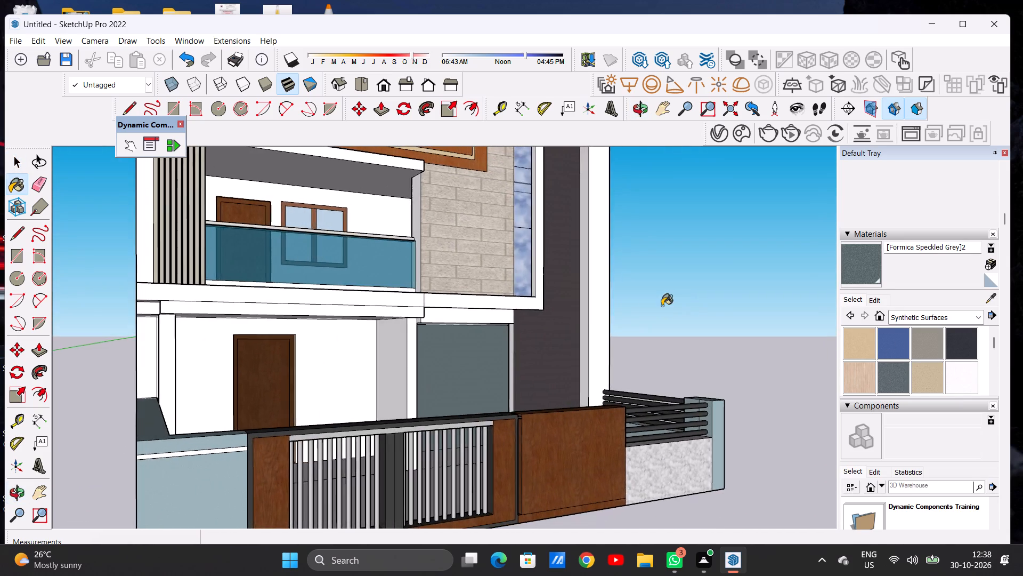
scroll(510, 342, up, 7)
middle_drag(436, 363, 530, 363)
scroll(530, 363, up, 1)
click(511, 367)
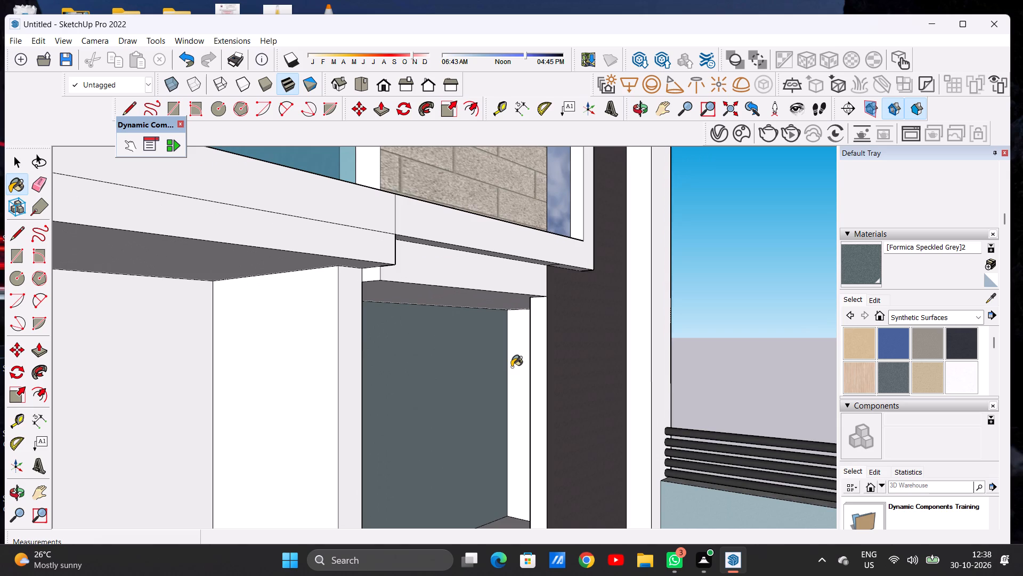
Examine the full front elevation to judge the recess wall's colour against the rest of the facade.
middle_drag(567, 363, 348, 372)
scroll(480, 362, down, 12)
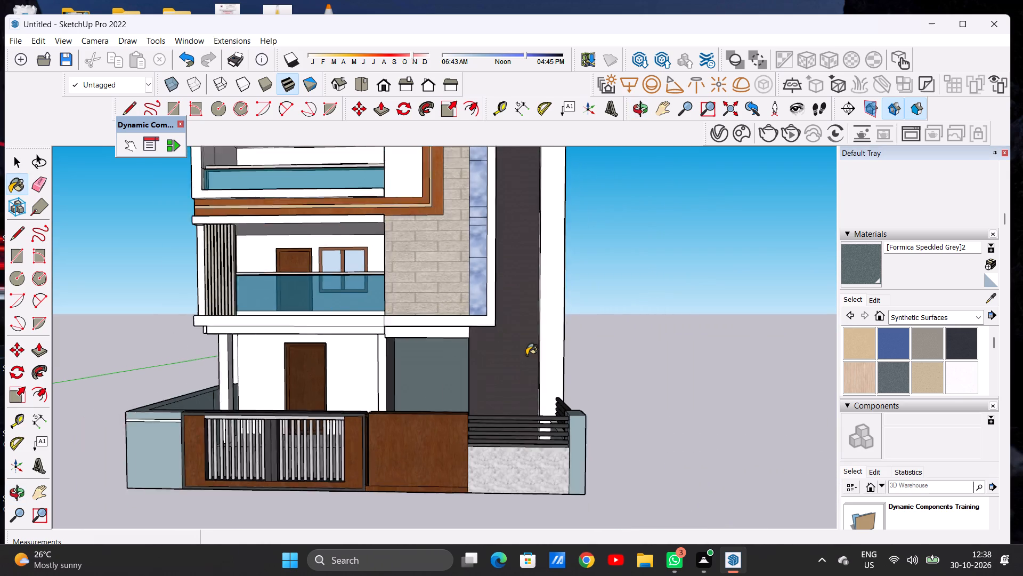
scroll(526, 355, down, 2)
middle_drag(431, 372, 450, 365)
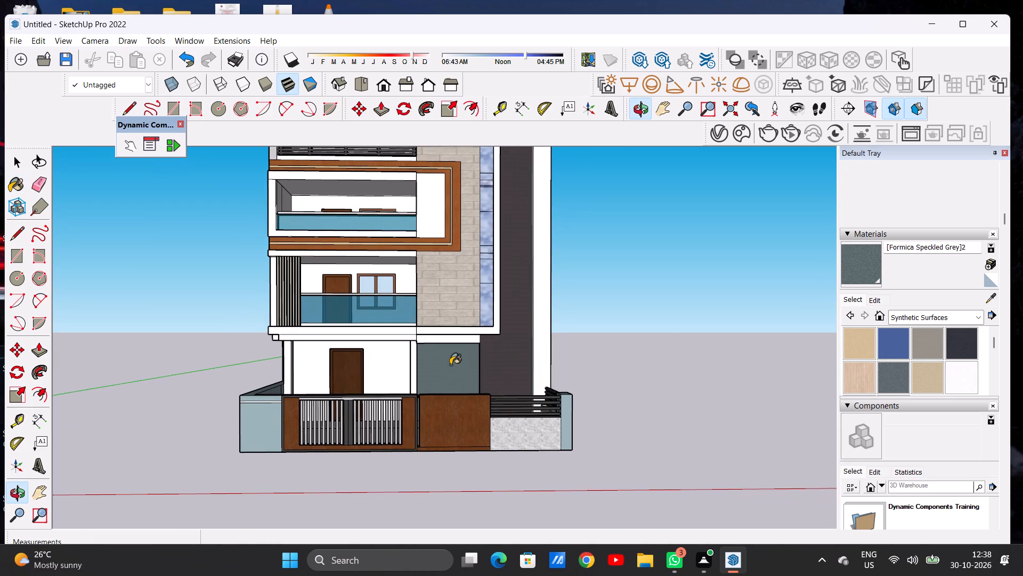
scroll(403, 363, down, 7)
middle_drag(416, 358, 416, 361)
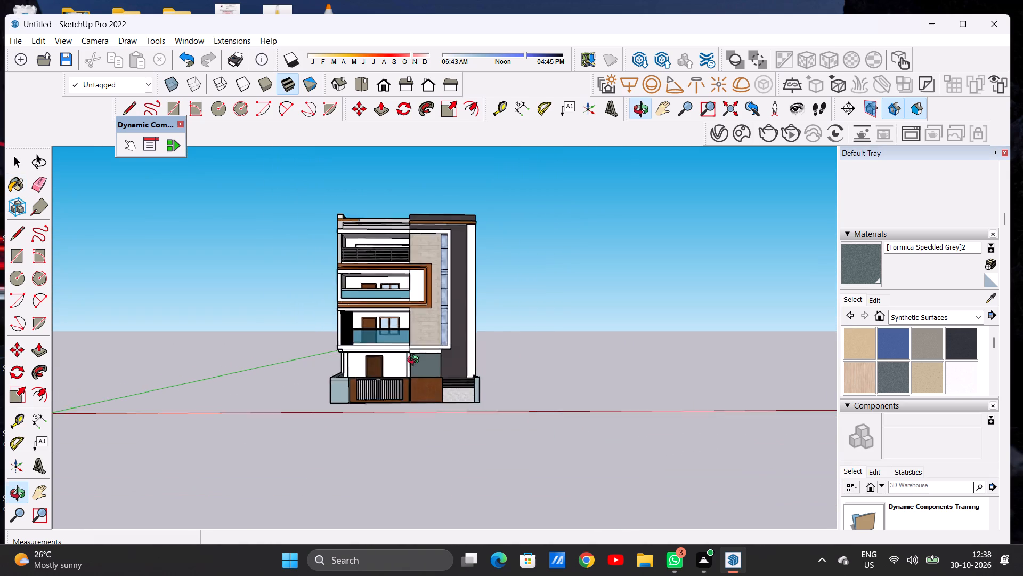
middle_drag(416, 361, 408, 407)
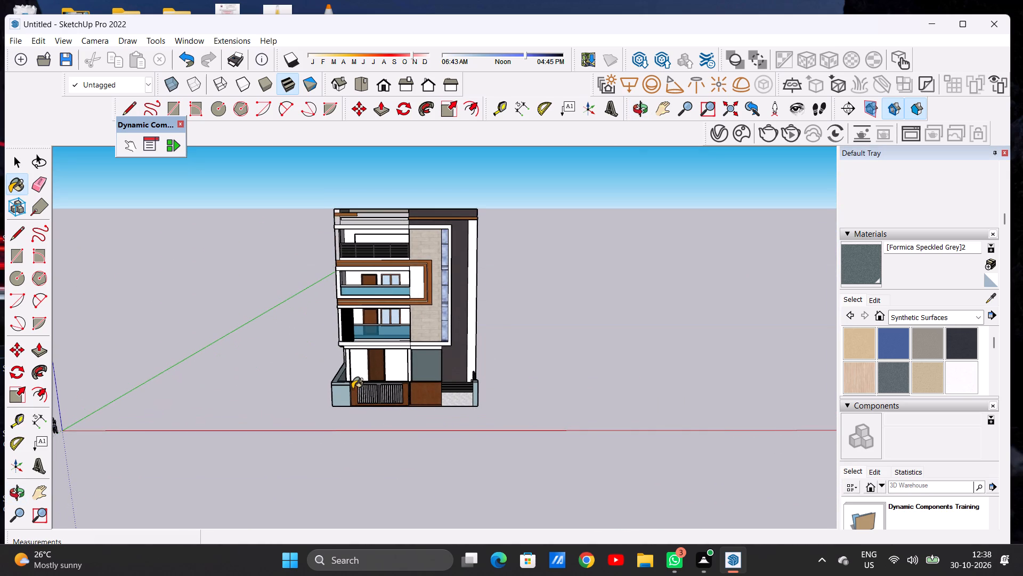
scroll(447, 388, down, 6)
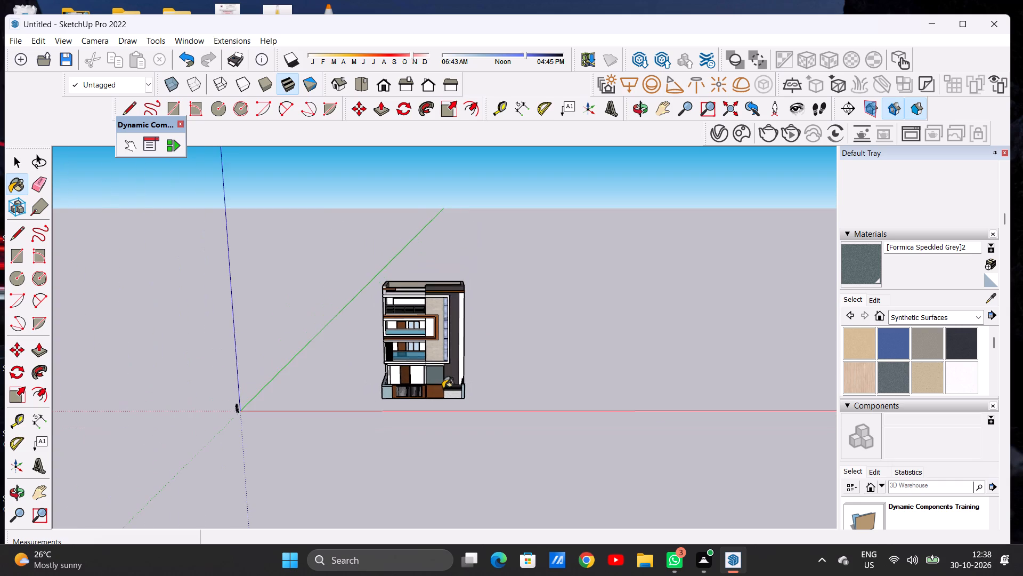
scroll(432, 390, up, 7)
scroll(445, 385, down, 5)
scroll(488, 373, down, 1)
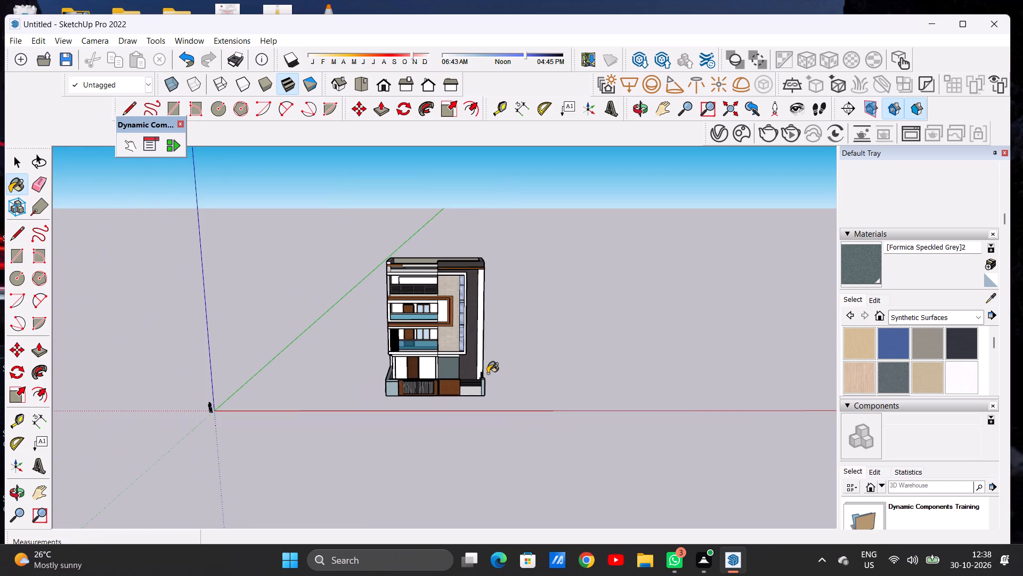
Paint the porch's back wall around the entrance door with Blinds Vertical Pattern from the Window Coverings collection.
scroll(420, 382, up, 7)
scroll(416, 369, down, 1)
scroll(416, 369, up, 11)
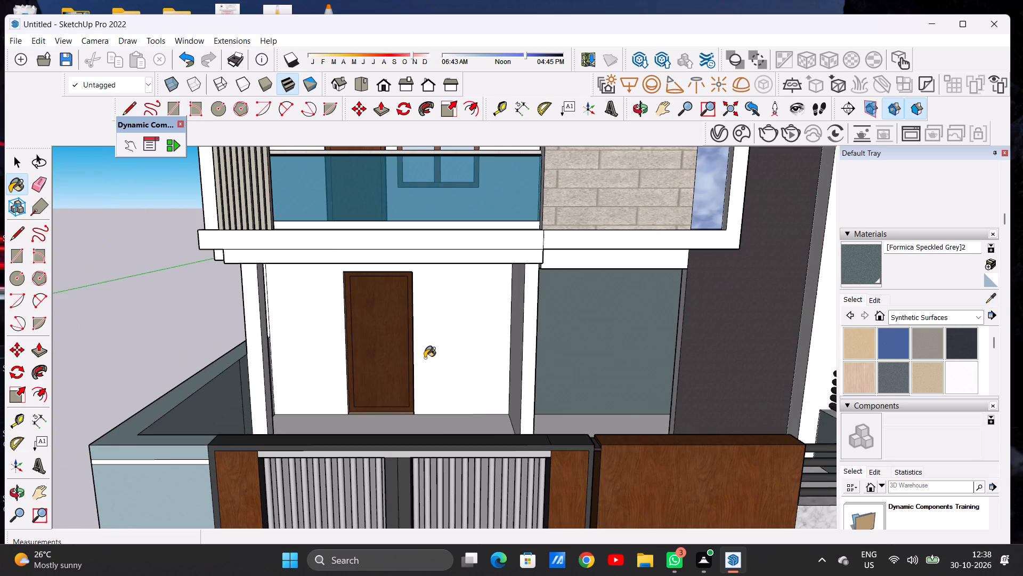
key(space)
click(901, 316)
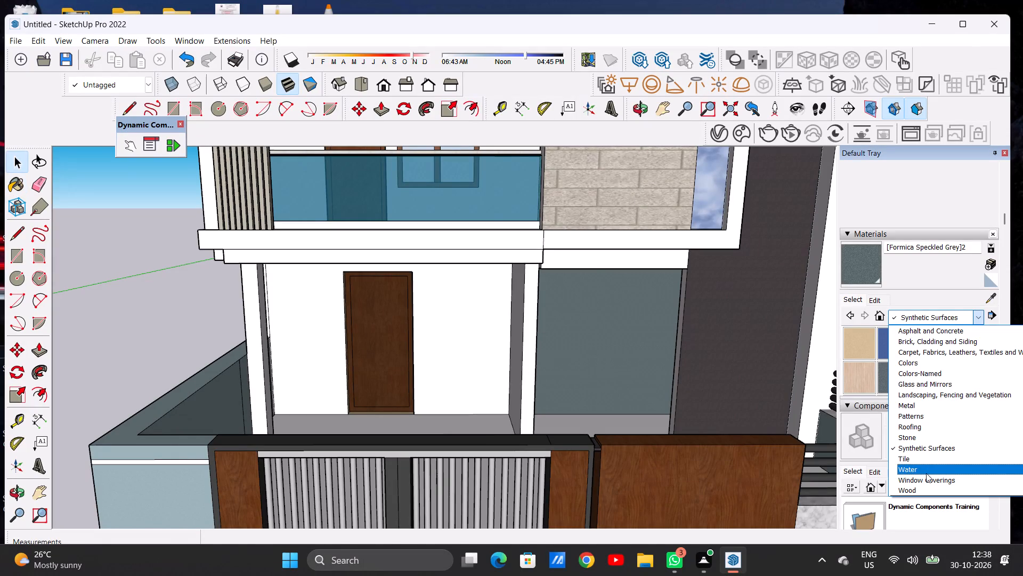
click(927, 478)
click(950, 345)
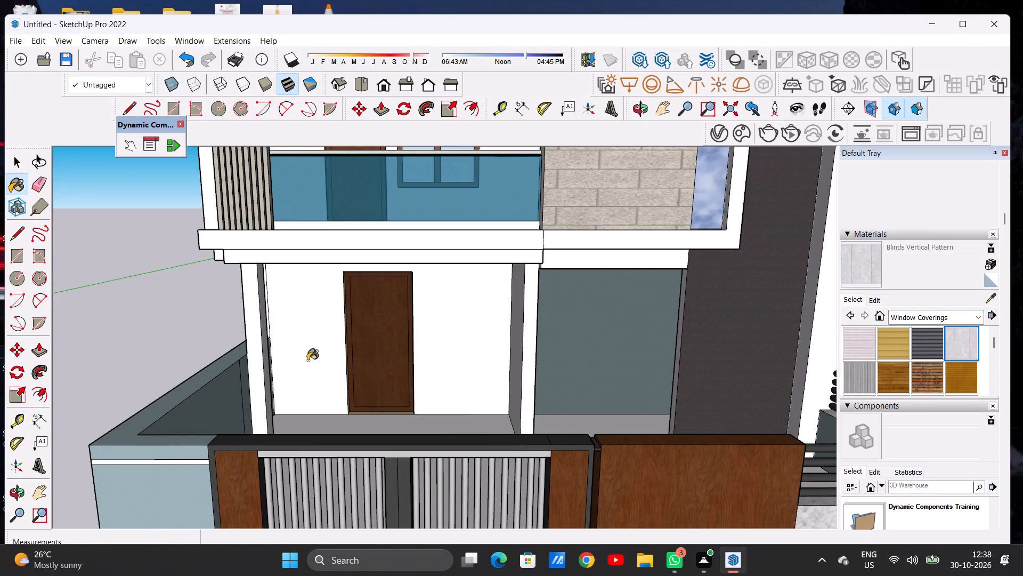
scroll(309, 351, up, 7)
click(308, 351)
scroll(313, 365, down, 6)
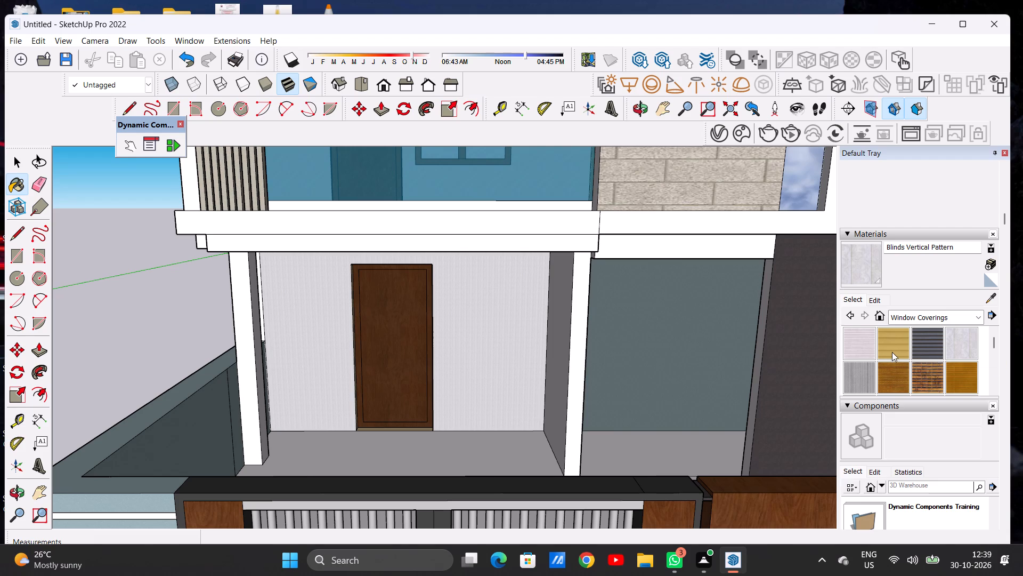
Brighten the Blinds Vertical Pattern material's colour to a near-white tone.
click(868, 301)
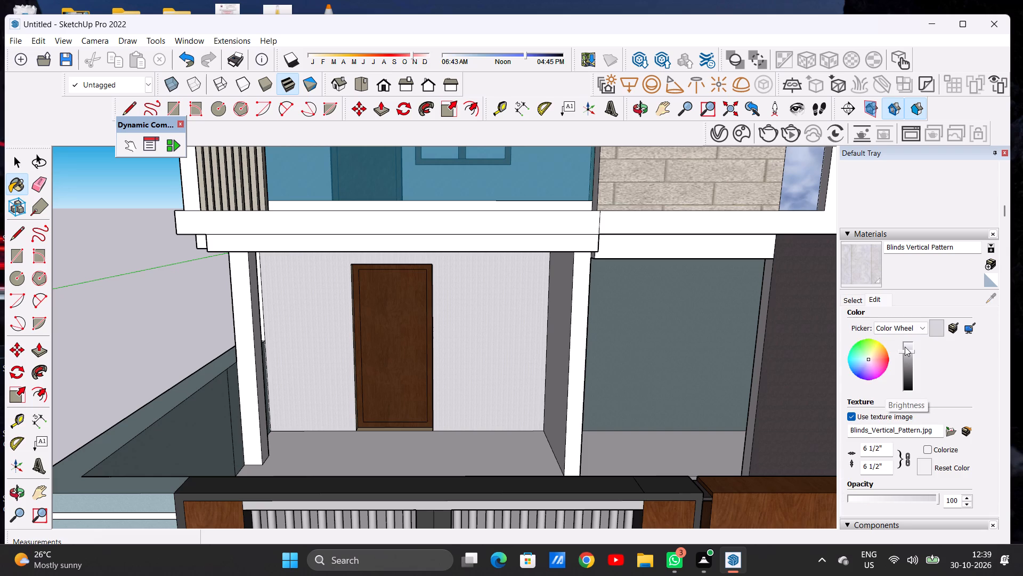
click(905, 347)
Examine the porch walls and columns from the side and the front for faces still lacking the blinds pattern.
scroll(520, 339, down, 5)
middle_drag(493, 346, 673, 363)
scroll(631, 301, down, 6)
scroll(388, 331, up, 3)
scroll(388, 331, down, 1)
scroll(388, 331, up, 9)
scroll(437, 311, down, 1)
scroll(437, 311, up, 1)
scroll(452, 311, down, 1)
scroll(452, 311, up, 6)
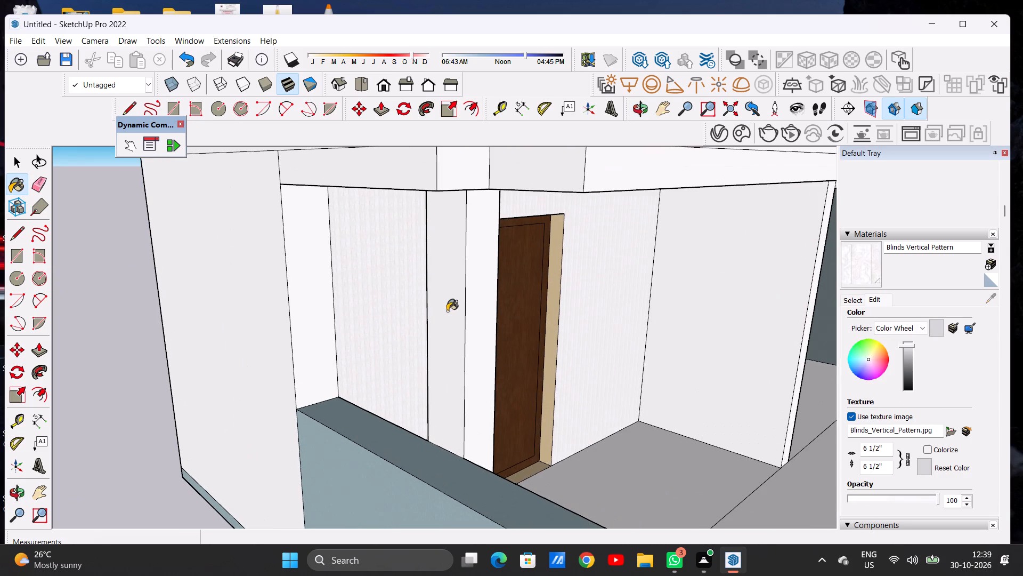
scroll(474, 317, down, 8)
middle_drag(593, 302, 356, 301)
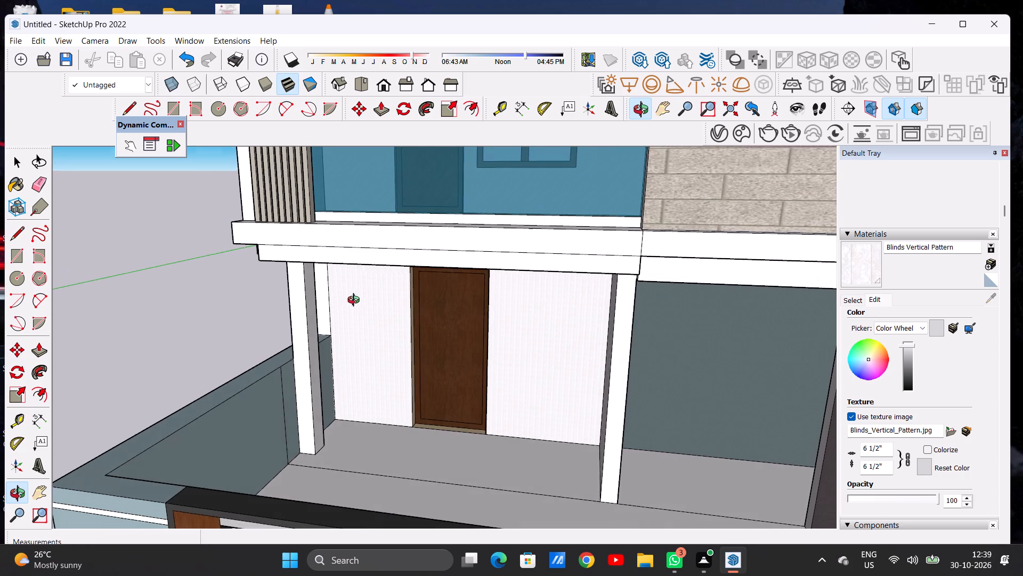
middle_drag(356, 301, 356, 301)
scroll(380, 303, up, 9)
scroll(382, 320, down, 6)
scroll(396, 326, up, 1)
scroll(399, 326, down, 9)
middle_drag(363, 345, 633, 291)
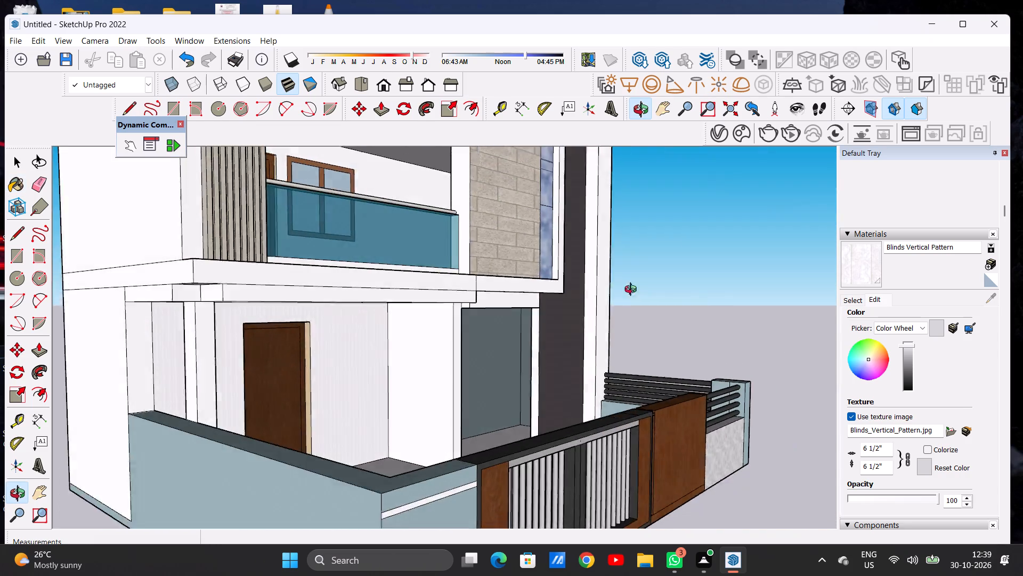
middle_drag(633, 291, 656, 286)
Paint the narrow wall strip behind the porch's outer column with Blinds Vertical Pattern.
scroll(377, 375, down, 6)
middle_drag(416, 362, 192, 371)
scroll(278, 356, up, 20)
click(397, 337)
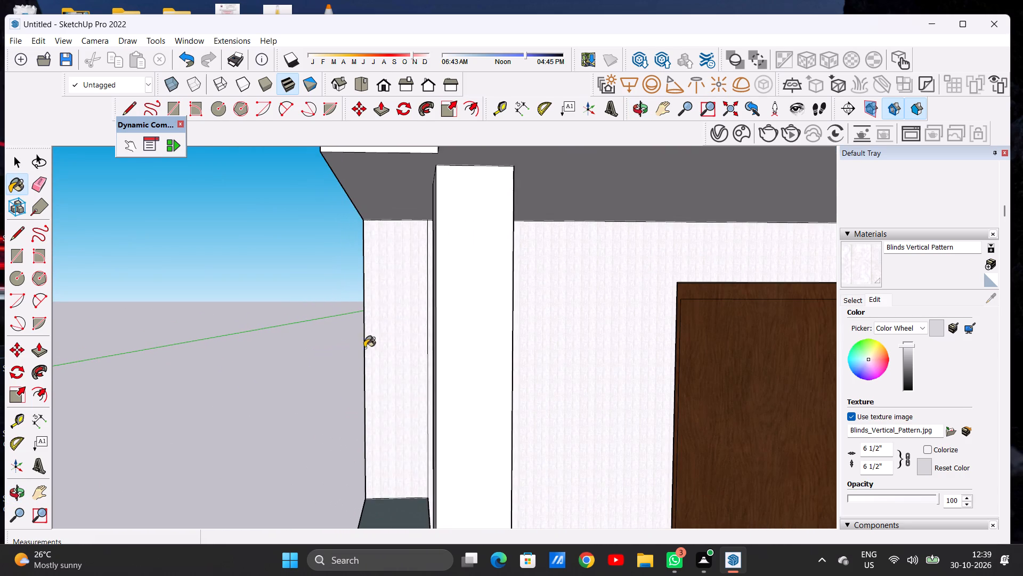
Paint the porch's side wall next to the grey recess and that wall's front end face with Blinds Vertical Pattern.
scroll(354, 350, down, 15)
middle_drag(531, 354, 613, 377)
scroll(538, 375, up, 3)
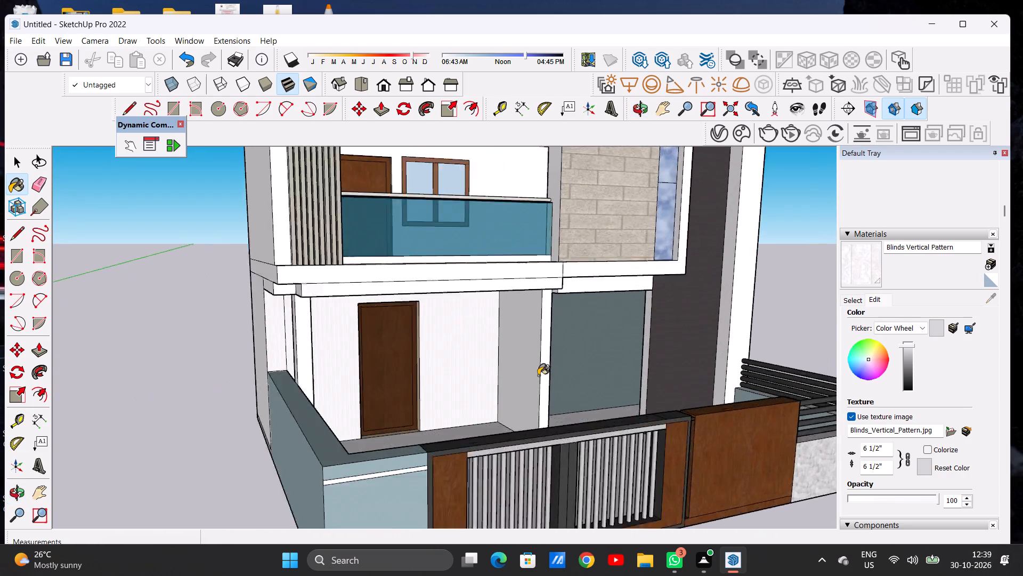
scroll(538, 375, up, 3)
scroll(538, 375, down, 1)
scroll(524, 358, up, 6)
click(526, 356)
scroll(533, 352, down, 7)
middle_drag(579, 349, 535, 340)
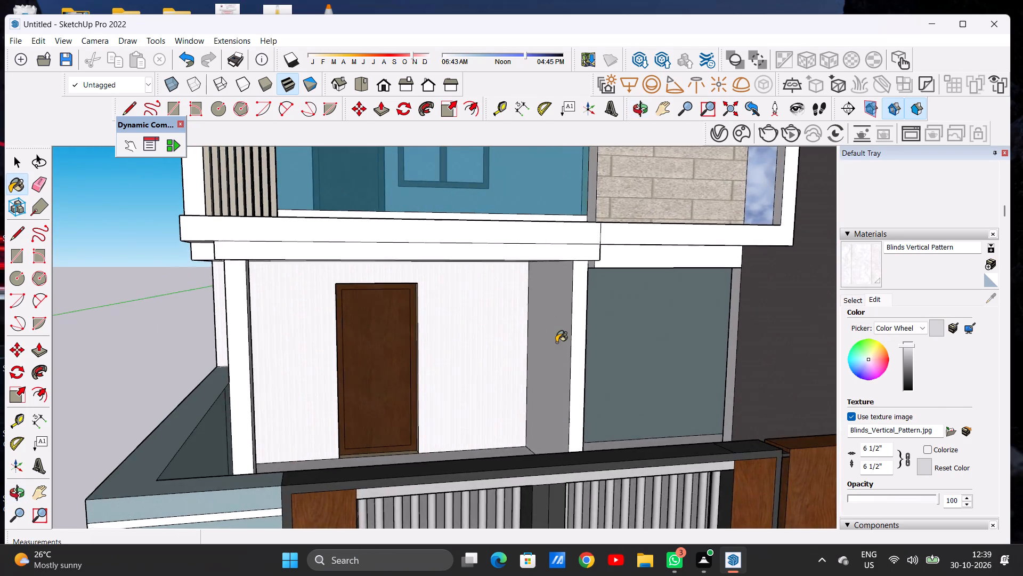
scroll(556, 342, up, 3)
scroll(556, 342, down, 1)
scroll(556, 342, up, 8)
click(589, 331)
scroll(492, 336, down, 7)
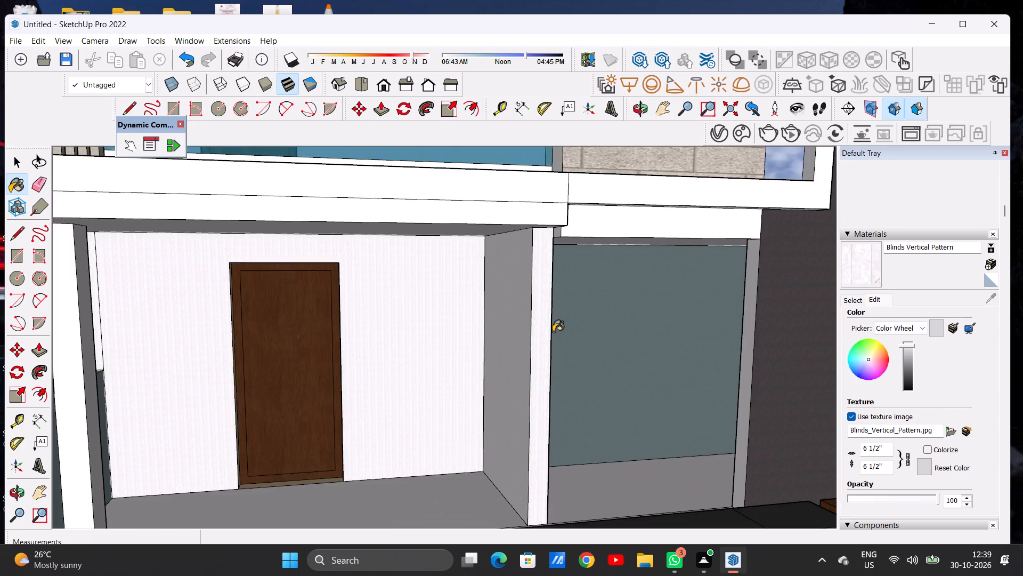
Paint the front and inner side faces of the porch's outer column with Blinds Vertical Pattern.
middle_drag(598, 322, 389, 357)
middle_drag(559, 332, 663, 306)
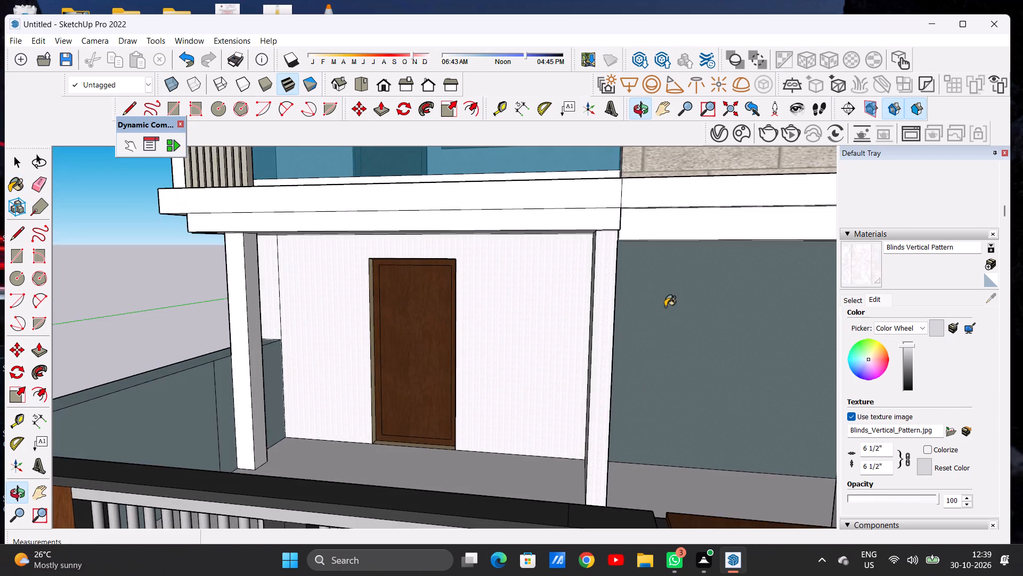
scroll(663, 314, down, 10)
middle_drag(488, 339, 519, 343)
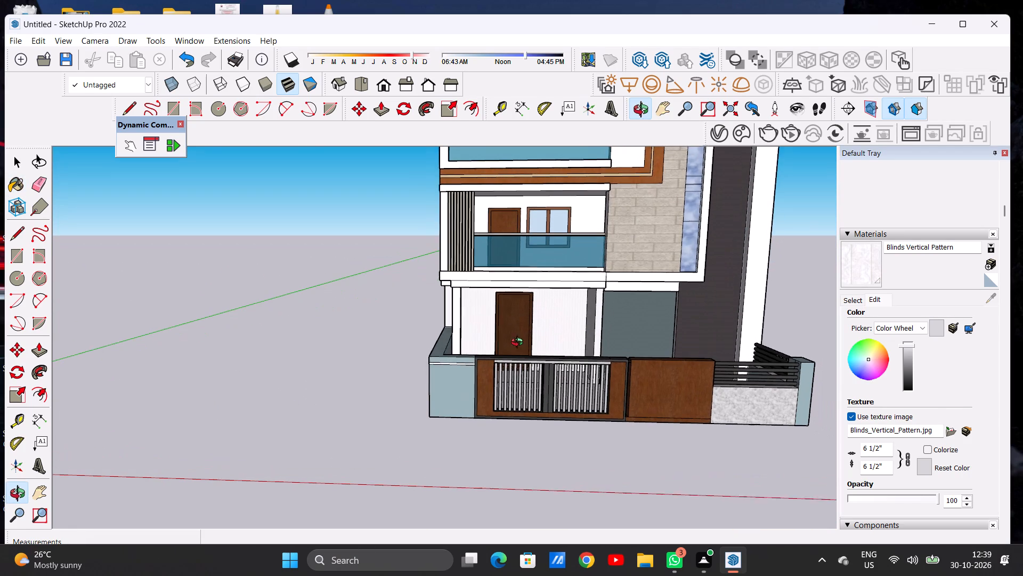
middle_drag(519, 343, 514, 347)
scroll(464, 326, up, 4)
scroll(457, 325, down, 1)
scroll(456, 325, up, 15)
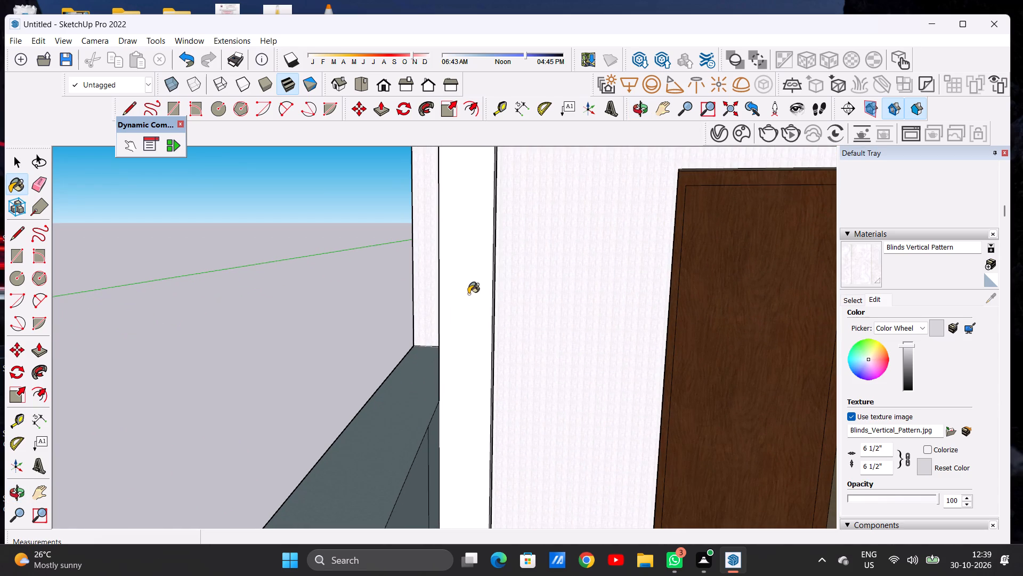
click(468, 294)
middle_drag(518, 294, 398, 318)
click(325, 355)
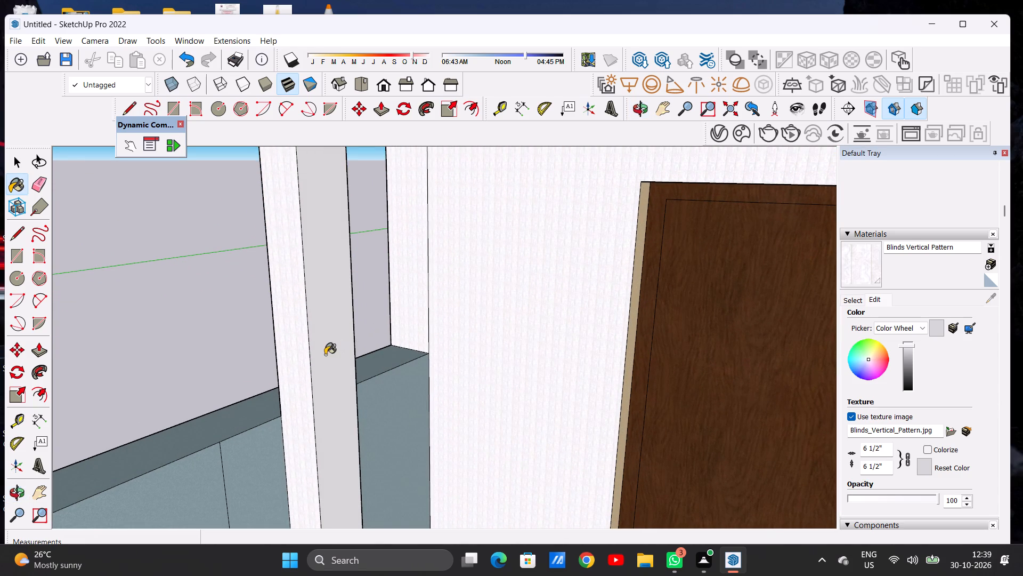
Paint the outer side and rear faces of the porch's outer column with Blinds Vertical Pattern.
scroll(396, 348, down, 7)
middle_drag(353, 365, 732, 294)
scroll(608, 333, down, 5)
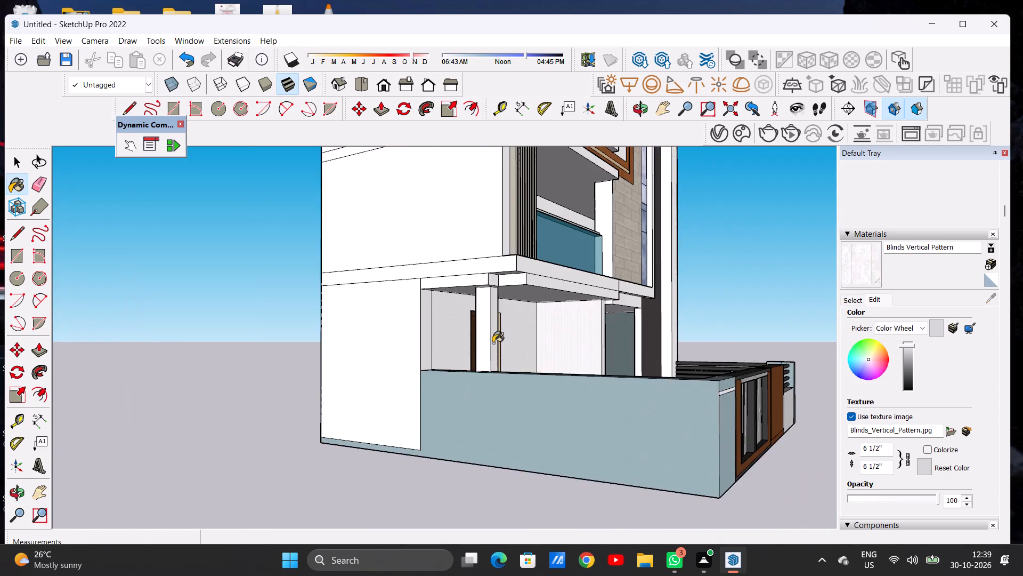
scroll(469, 338, up, 6)
click(486, 331)
scroll(510, 317, down, 7)
middle_drag(485, 326, 764, 369)
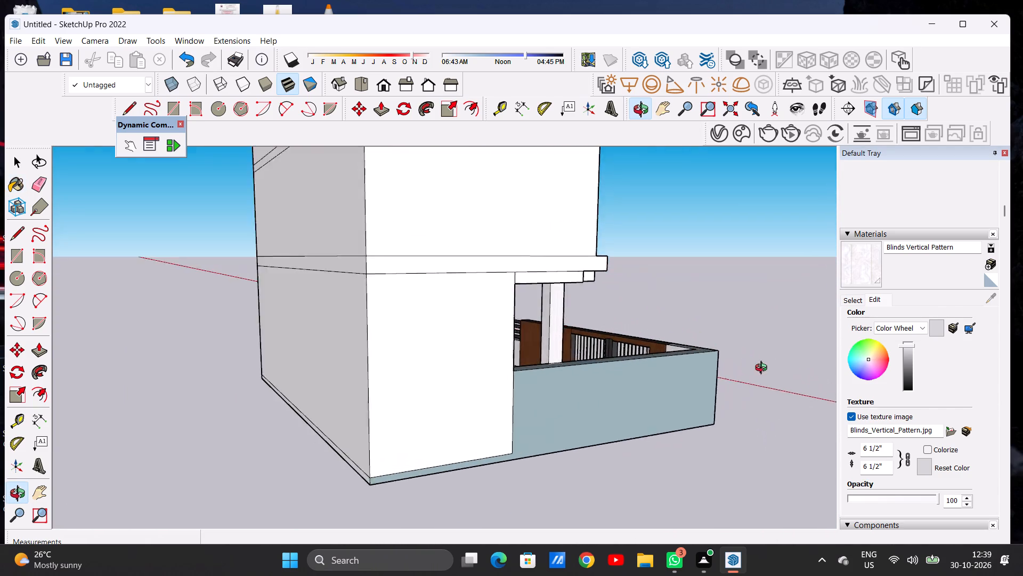
middle_drag(764, 369, 767, 374)
scroll(561, 362, up, 10)
scroll(532, 340, down, 1)
scroll(532, 340, up, 5)
click(521, 332)
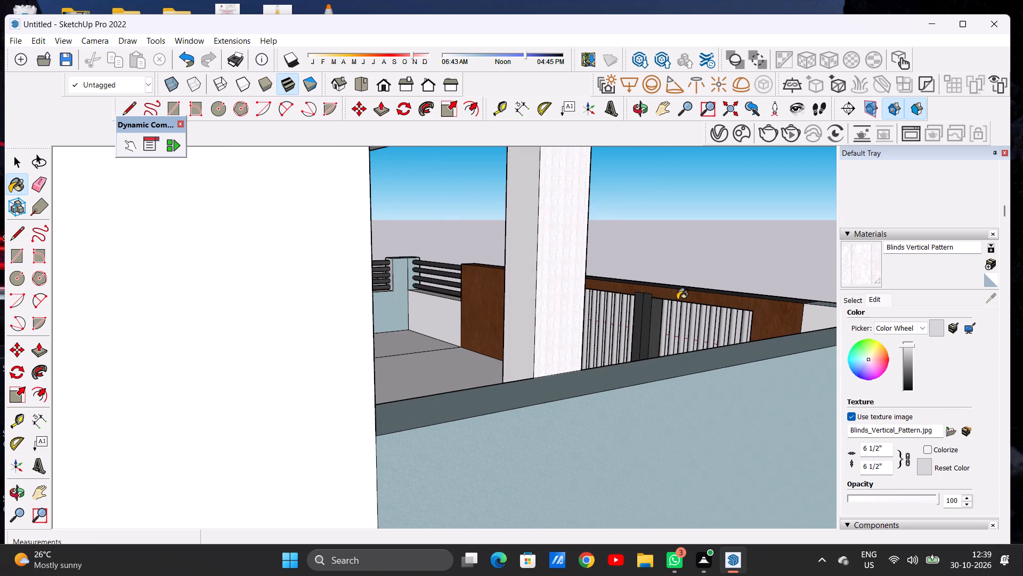
Paint the front edge of the first-floor slab, below both the balcony and the stone-clad wall, with Blinds Vertical Pattern.
middle_drag(677, 300, 375, 331)
scroll(553, 319, down, 12)
middle_drag(583, 313, 349, 317)
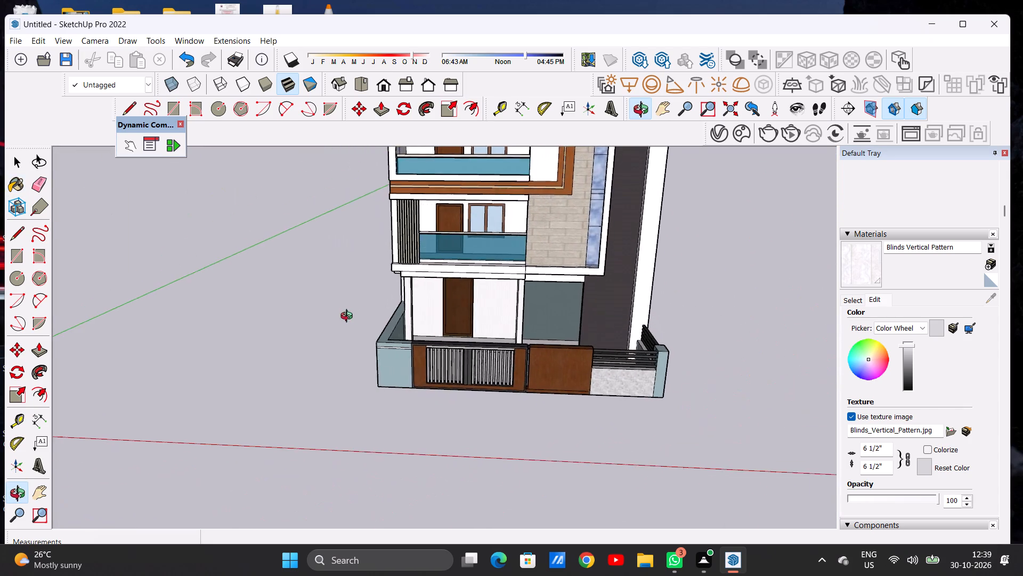
middle_drag(349, 317, 345, 322)
scroll(468, 307, up, 6)
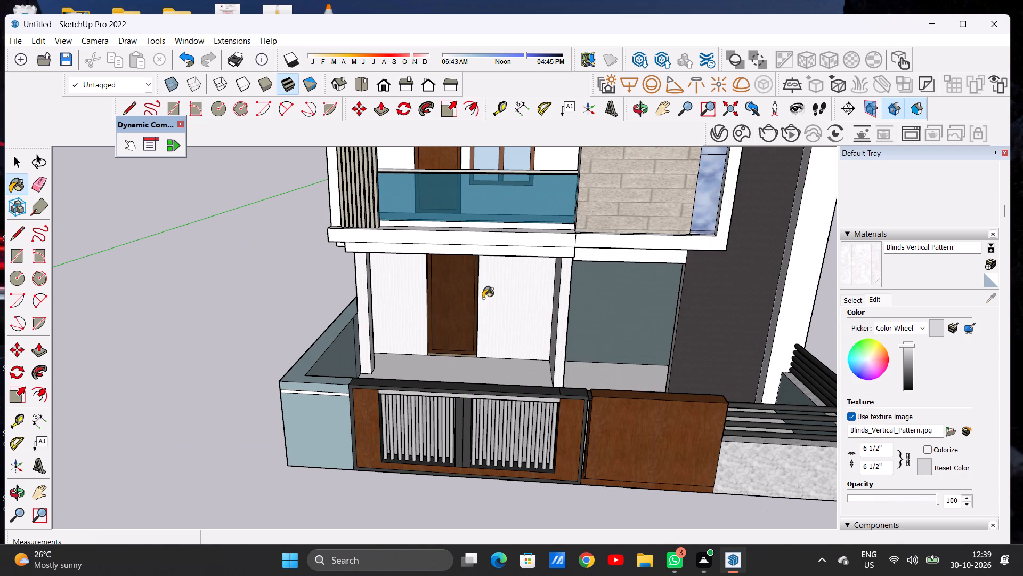
scroll(475, 321, down, 9)
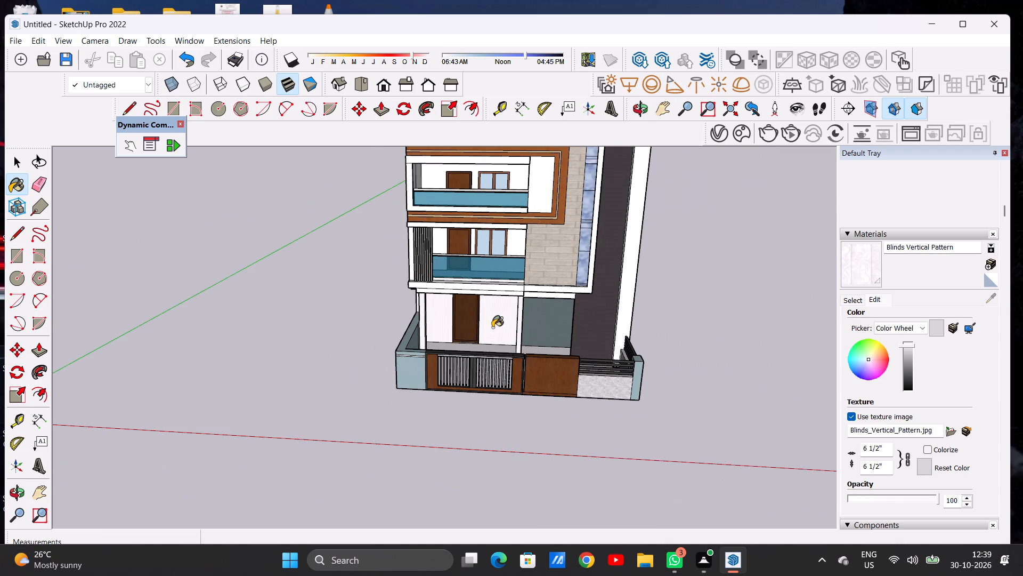
scroll(492, 327, down, 4)
scroll(498, 290, up, 19)
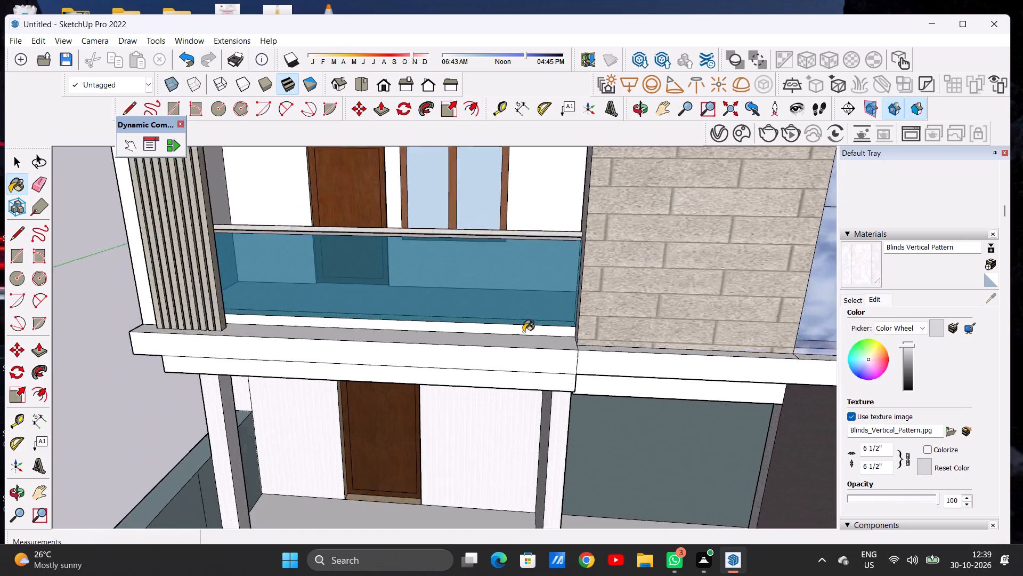
scroll(523, 332, up, 3)
click(533, 372)
click(644, 379)
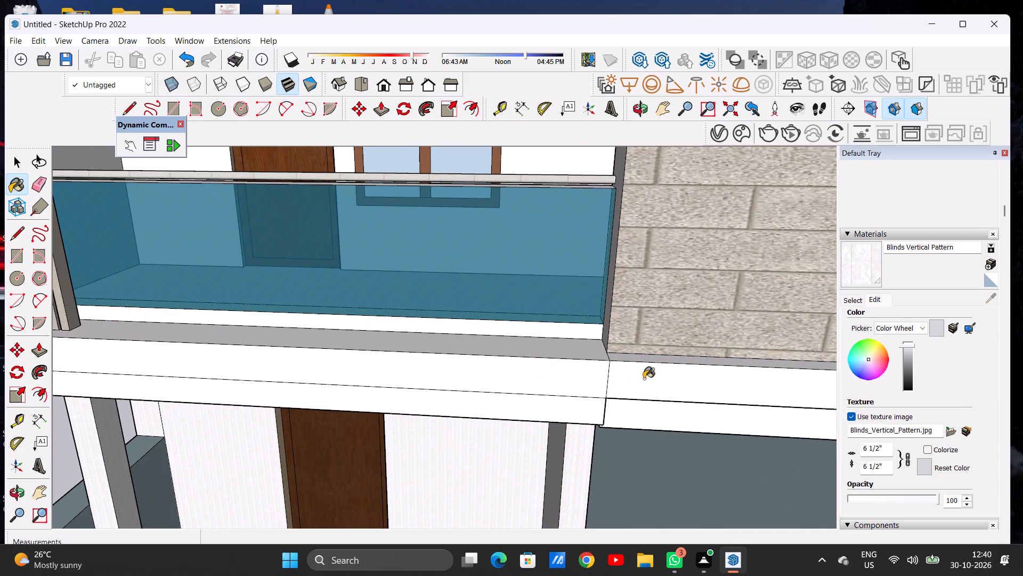
Paint the front face of the beam band directly above the porch with Blinds Vertical Pattern.
scroll(451, 366, down, 7)
middle_drag(498, 405, 494, 338)
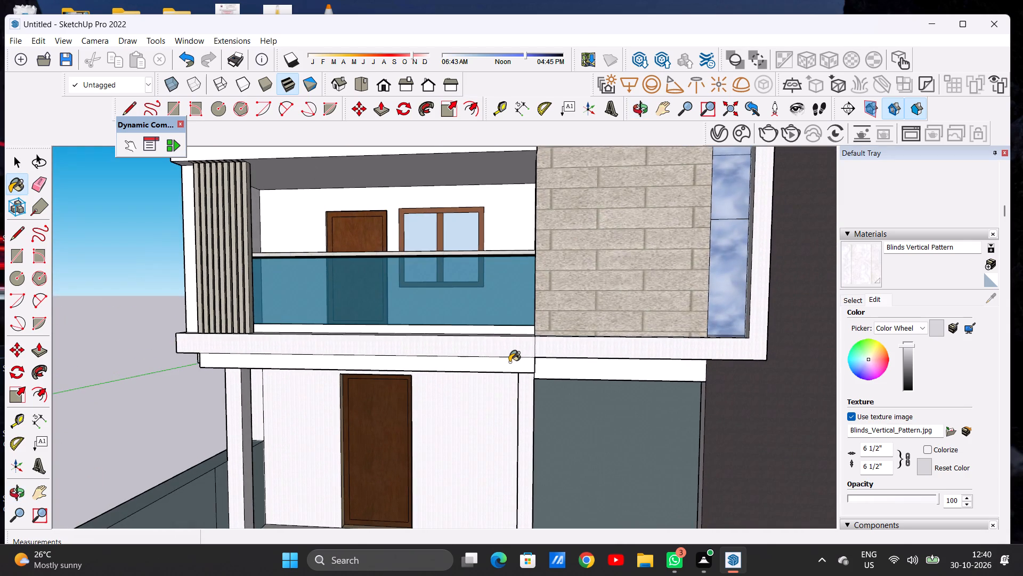
scroll(512, 364, up, 3)
scroll(513, 364, down, 1)
scroll(513, 365, up, 1)
scroll(513, 365, down, 2)
scroll(514, 365, up, 1)
click(514, 367)
Paint the slab's top ledge and the low kerb beneath the first-floor balcony's glass railing with Blinds Vertical Pattern.
scroll(498, 334, down, 5)
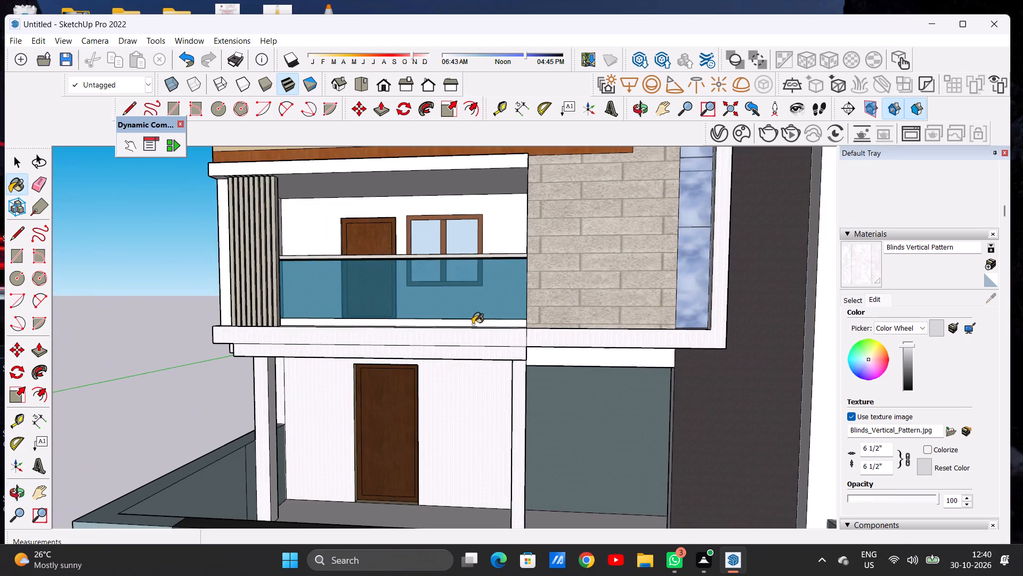
middle_drag(473, 324, 485, 458)
scroll(489, 356, up, 2)
scroll(489, 356, down, 1)
scroll(489, 358, up, 1)
scroll(489, 362, down, 1)
scroll(489, 367, up, 4)
scroll(491, 370, down, 2)
scroll(491, 370, up, 5)
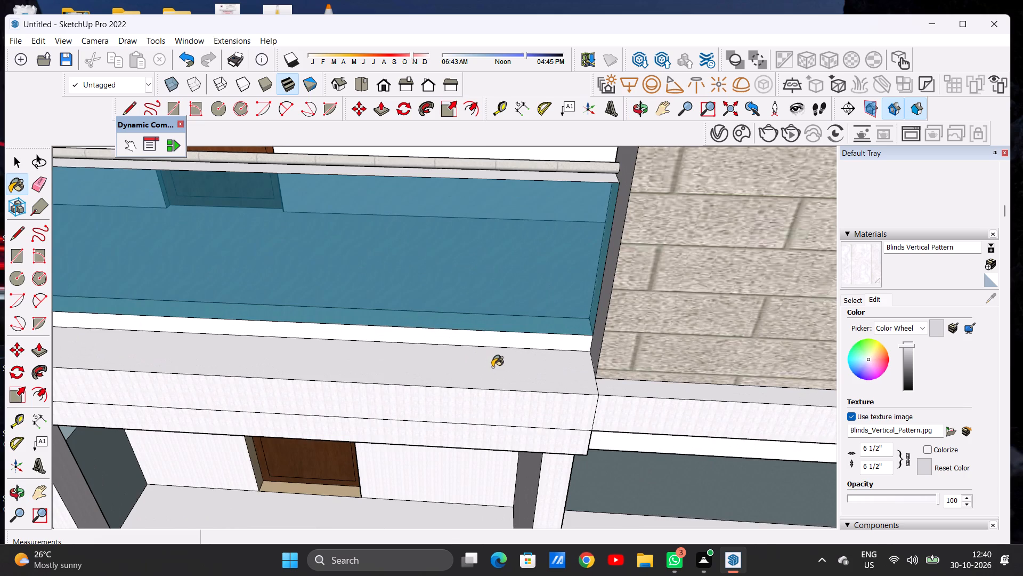
click(492, 367)
scroll(548, 346, up, 10)
scroll(562, 332, down, 1)
scroll(562, 332, up, 1)
click(559, 329)
Paint the front face of the wall beside the first-floor balcony's vertical slats with Blinds Vertical Pattern.
scroll(498, 343, down, 7)
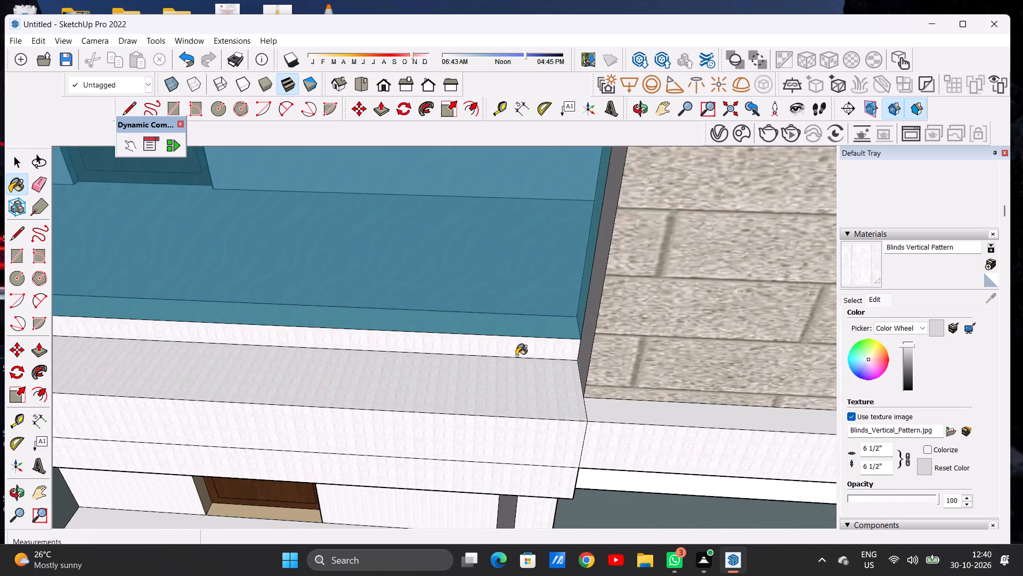
scroll(516, 356, down, 20)
scroll(516, 356, down, 2)
middle_drag(490, 368, 539, 273)
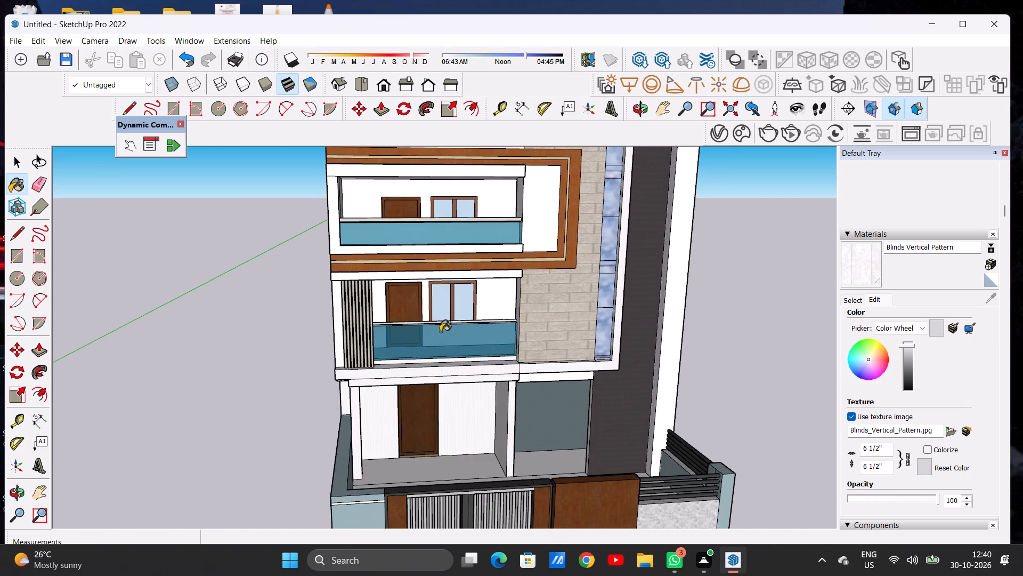
scroll(368, 345, up, 4)
scroll(326, 359, up, 1)
scroll(326, 359, down, 1)
scroll(326, 359, up, 10)
click(338, 362)
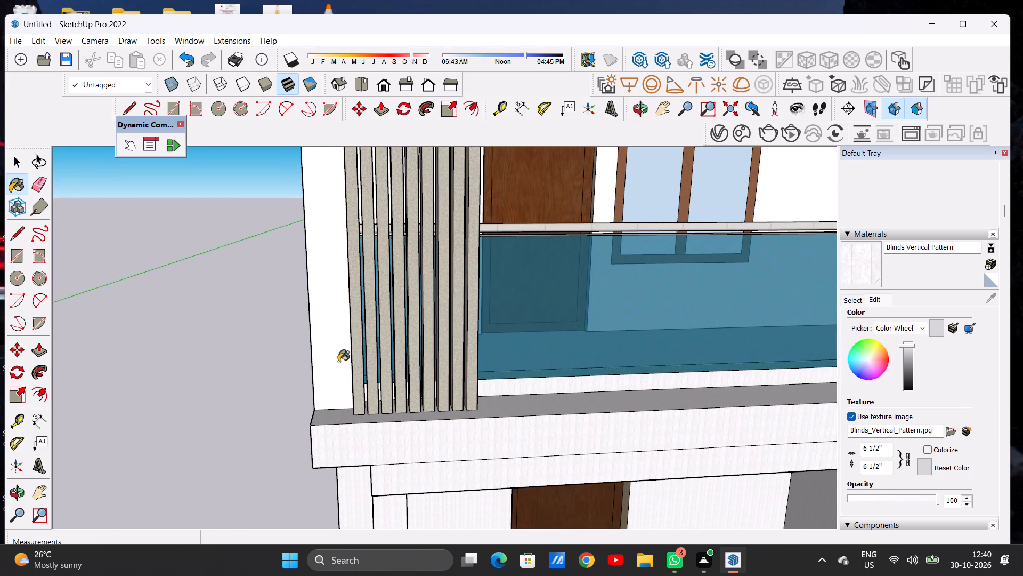
Paint the front, top and outer end faces of the slab above the first-floor balcony with Blinds Vertical Pattern.
scroll(352, 373, down, 14)
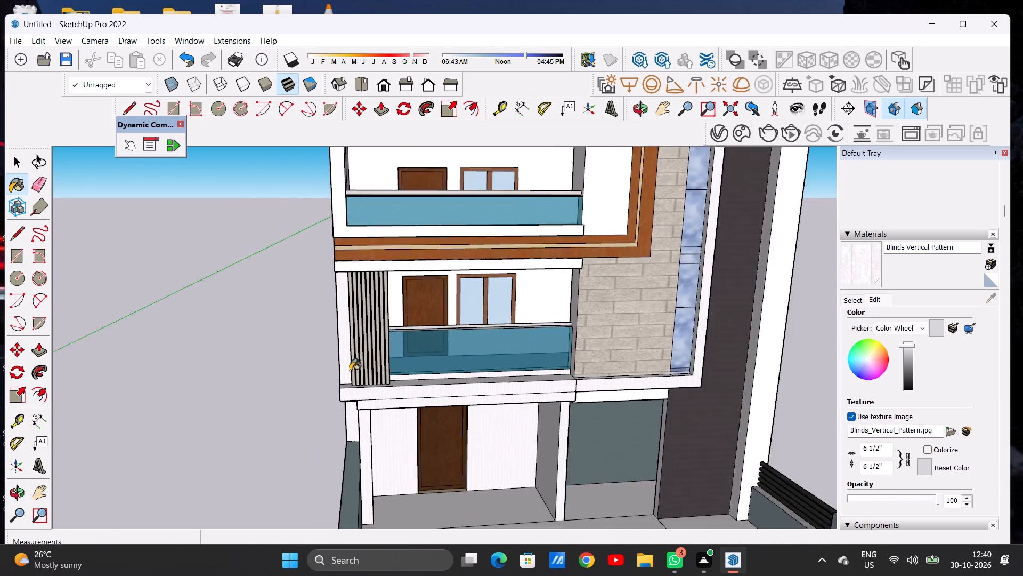
scroll(350, 371, down, 8)
scroll(371, 319, up, 5)
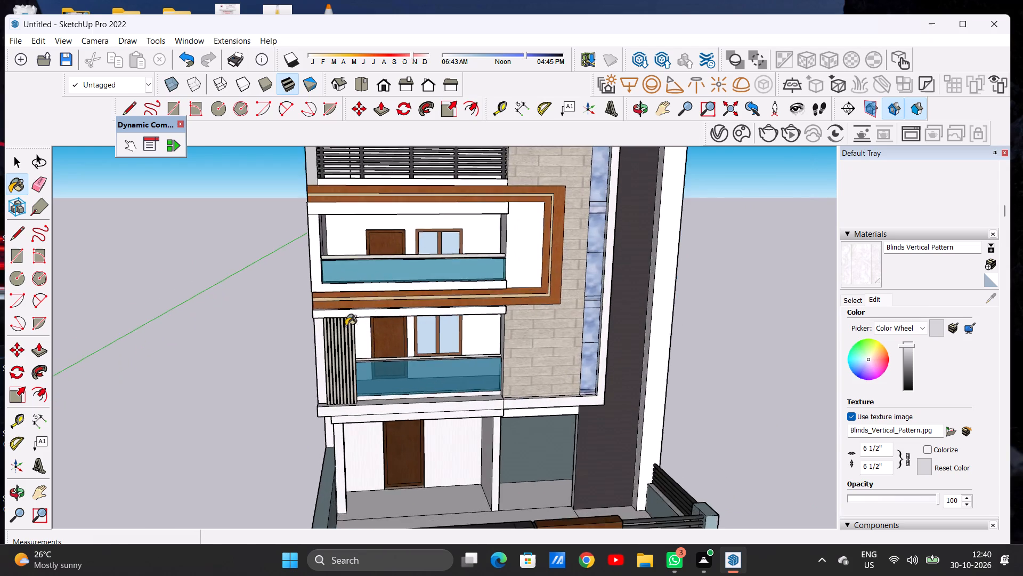
scroll(346, 326, up, 9)
scroll(306, 311, up, 1)
scroll(306, 310, down, 1)
scroll(306, 310, up, 3)
click(344, 285)
scroll(370, 318, down, 7)
middle_drag(295, 309, 416, 417)
scroll(387, 410, up, 6)
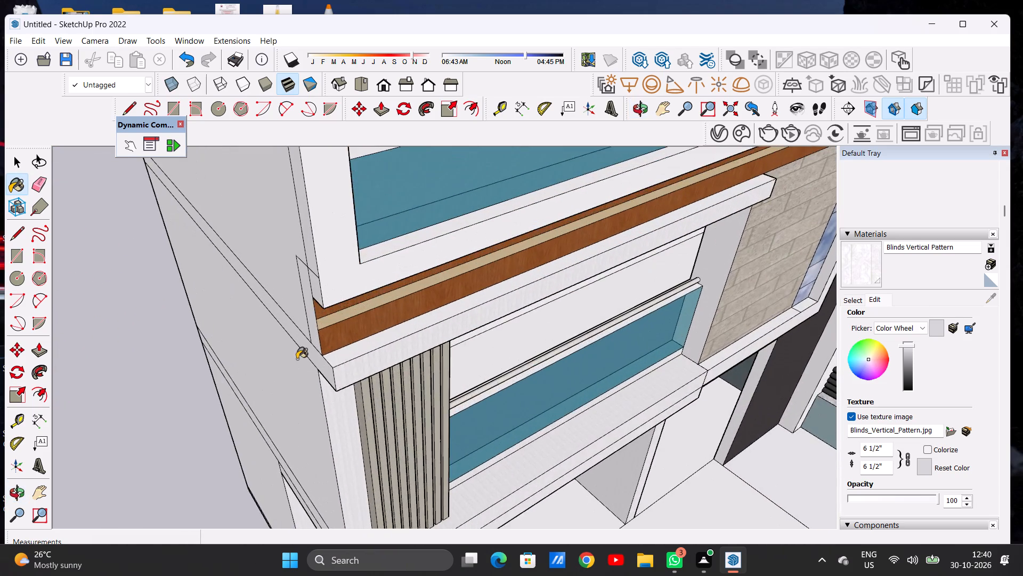
scroll(297, 359, up, 6)
scroll(343, 375, up, 8)
click(412, 340)
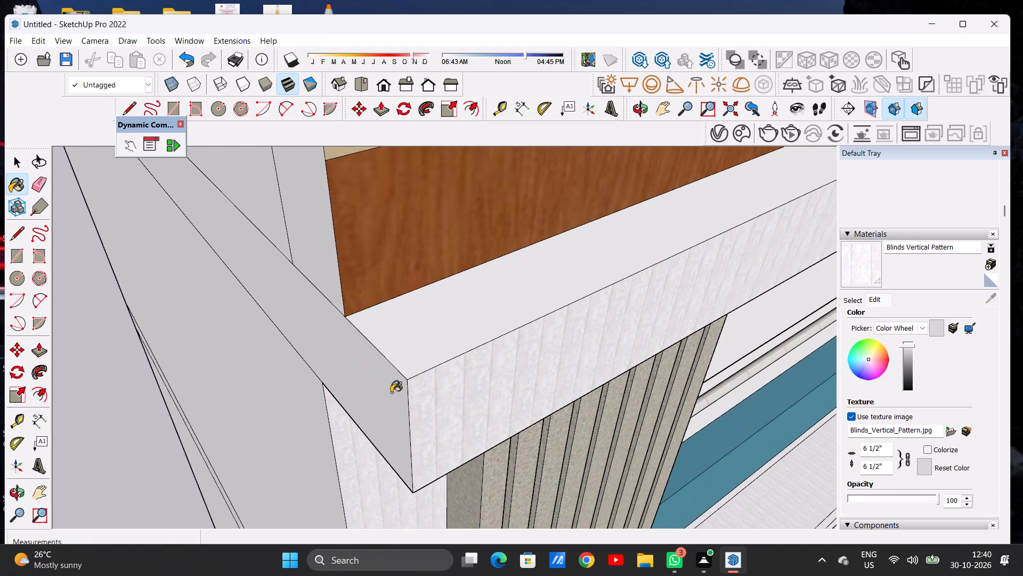
click(391, 393)
Erase the leftover edge lines on the slab's underside above the first-floor balcony's vertical slats.
scroll(359, 383, down, 17)
scroll(279, 358, down, 9)
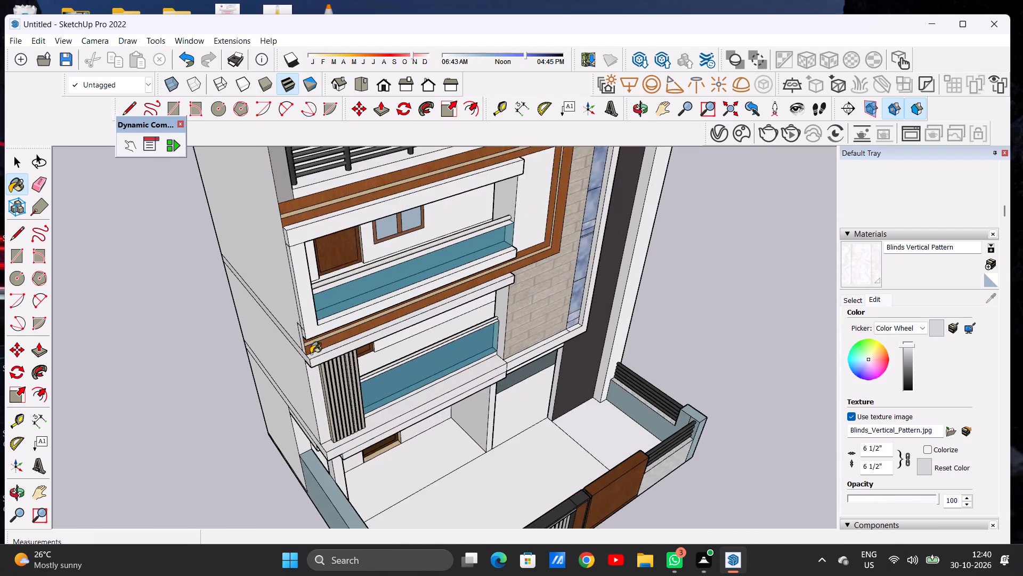
scroll(311, 354, down, 3)
middle_drag(481, 350, 301, 253)
scroll(330, 302, up, 7)
middle_drag(361, 345, 360, 308)
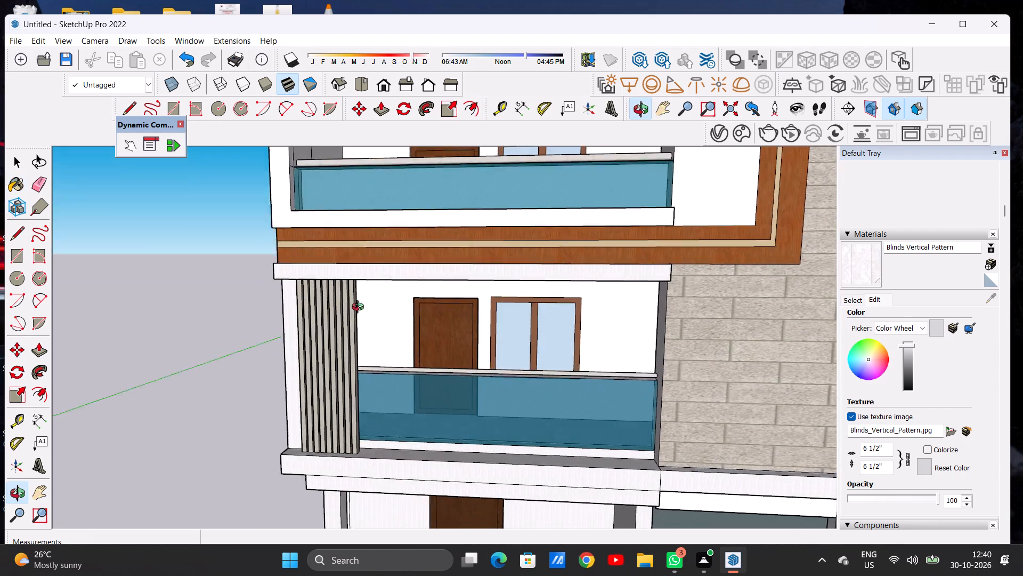
middle_drag(360, 308, 337, 227)
scroll(349, 278, up, 4)
scroll(350, 280, down, 1)
scroll(350, 280, up, 7)
middle_drag(322, 302, 354, 237)
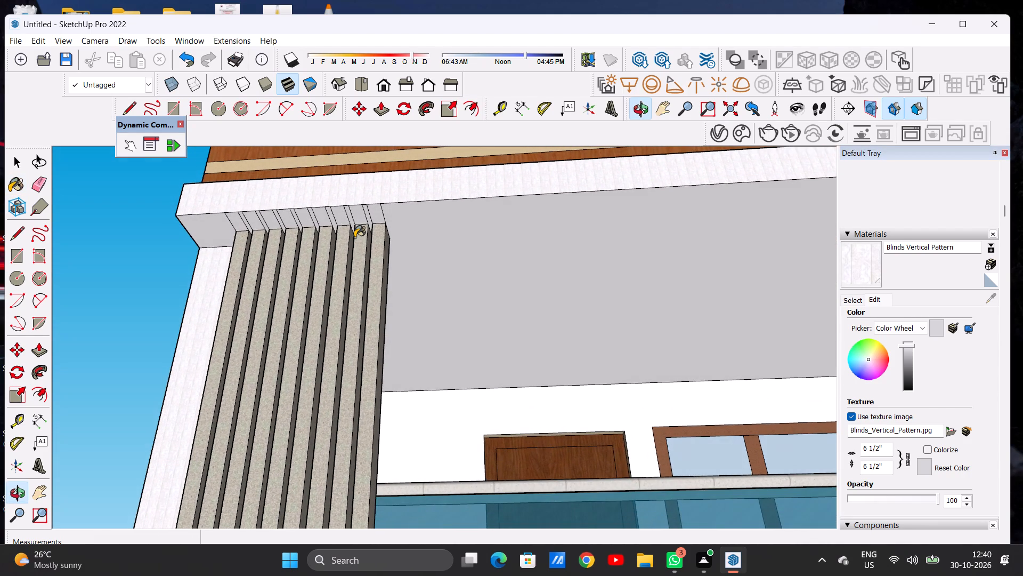
key(space)
key(e)
scroll(282, 233, up, 7)
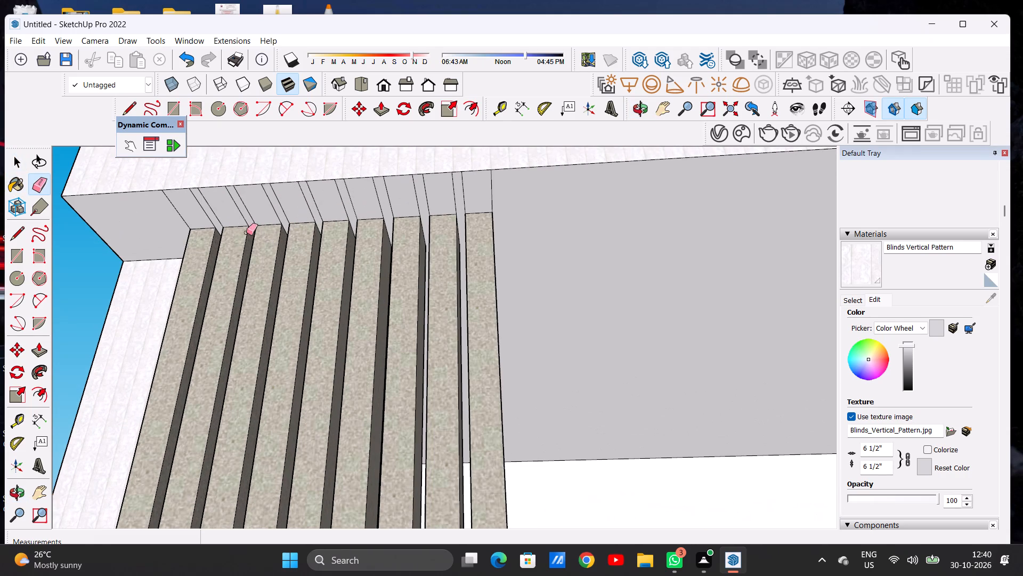
drag(170, 209, 353, 197)
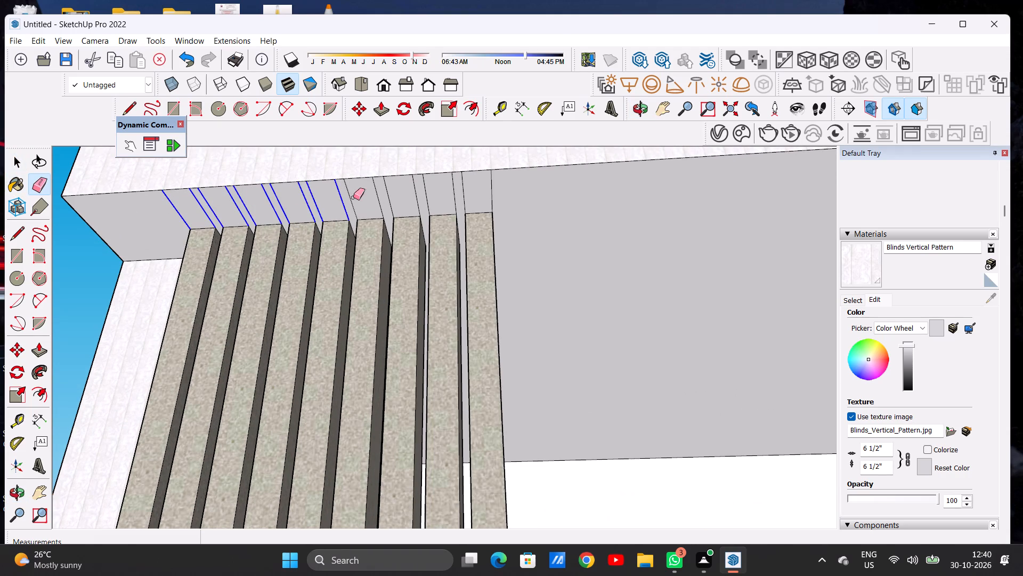
drag(353, 197, 500, 188)
key(space)
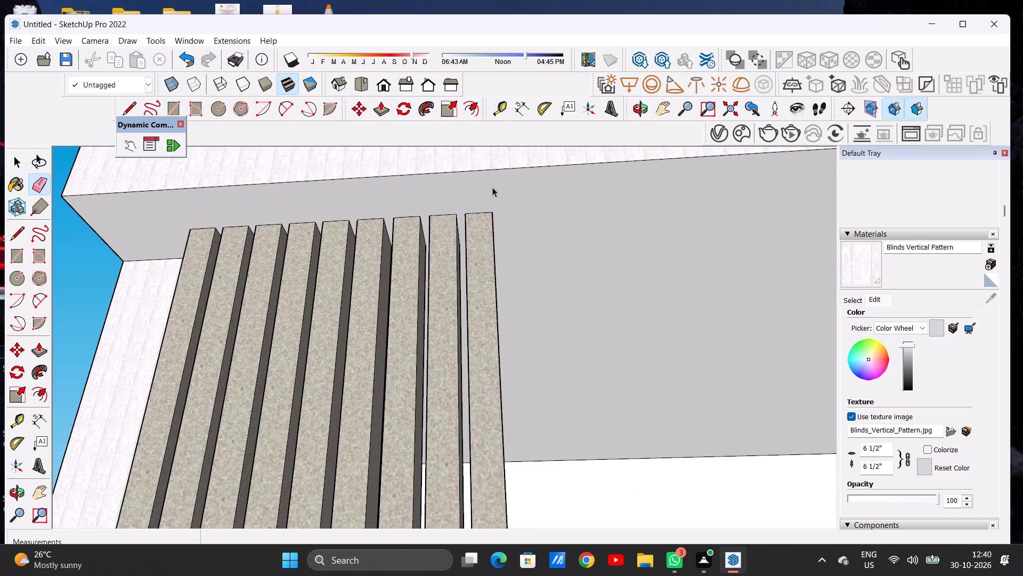
Paint the first-floor balcony's back wall around the door and window with Blinds Vertical Pattern.
scroll(429, 296, down, 15)
middle_drag(386, 285, 402, 407)
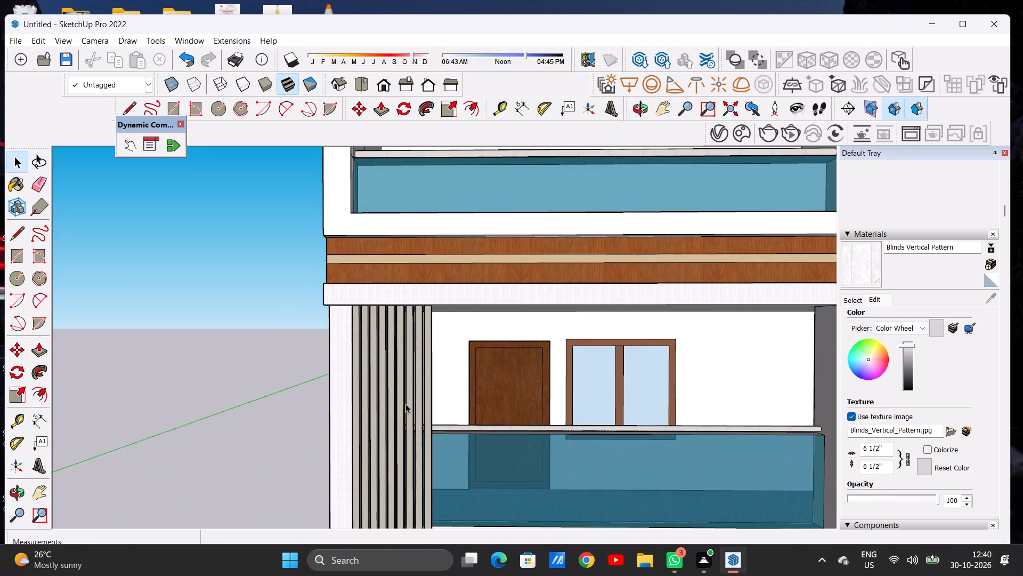
scroll(364, 335, down, 7)
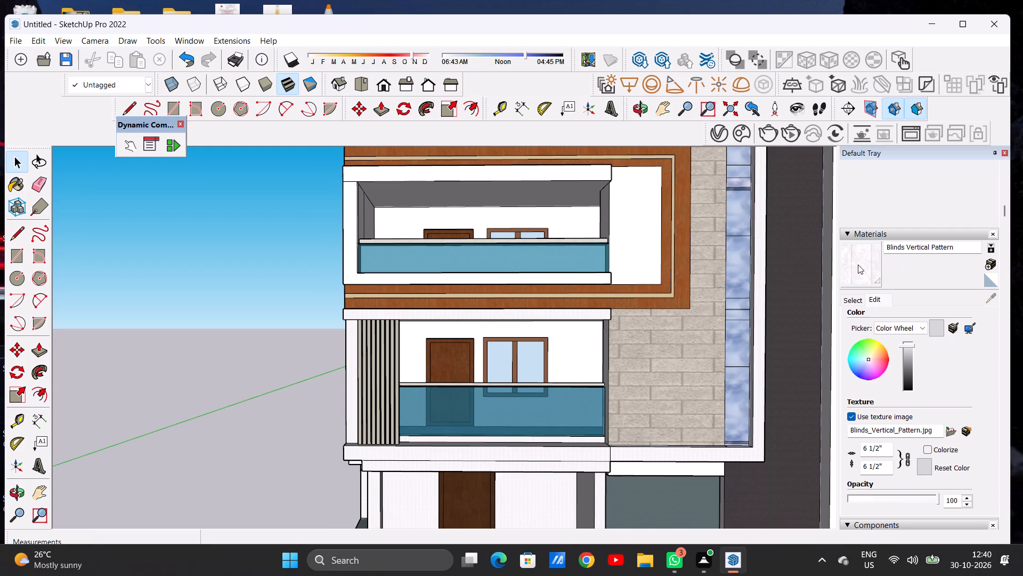
click(858, 265)
scroll(493, 360, up, 6)
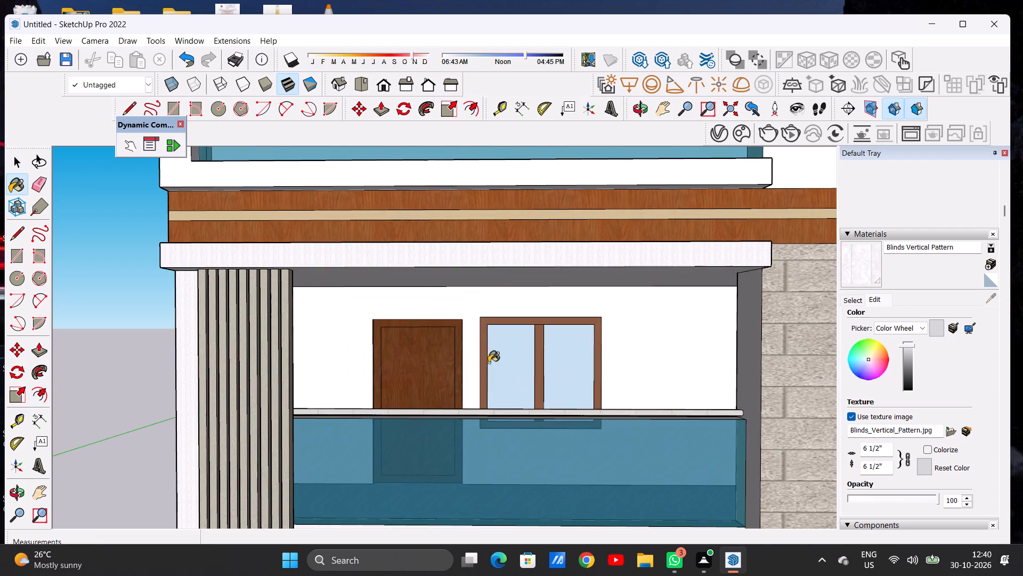
middle_drag(504, 368, 511, 338)
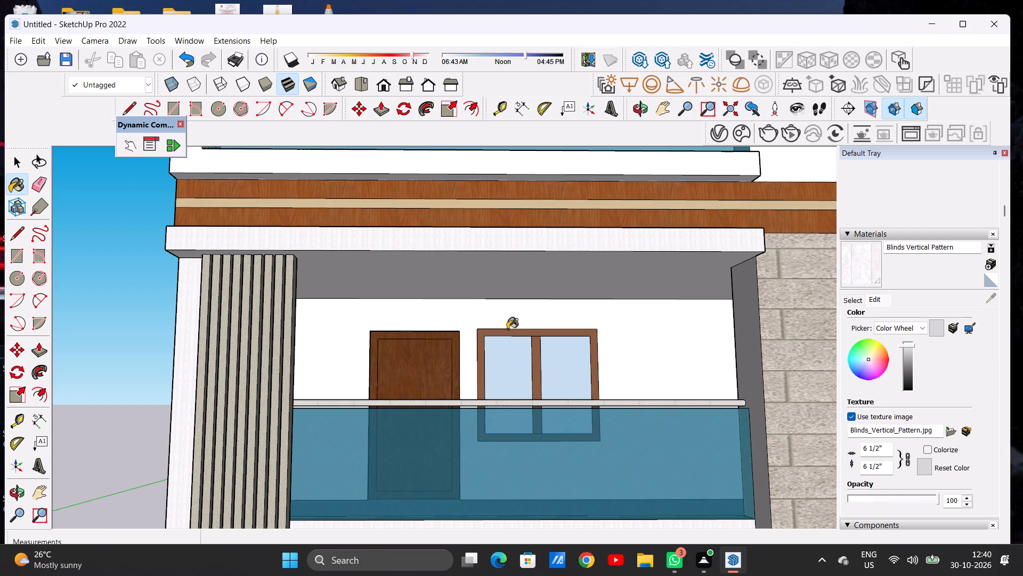
scroll(506, 325, down, 6)
middle_drag(486, 331, 482, 328)
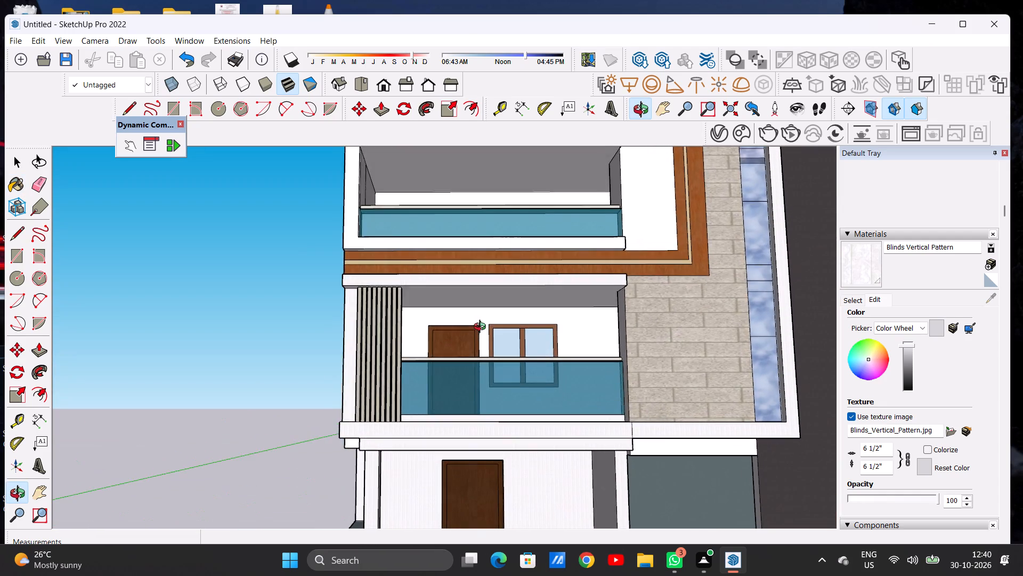
middle_drag(482, 328, 489, 389)
scroll(581, 326, up, 15)
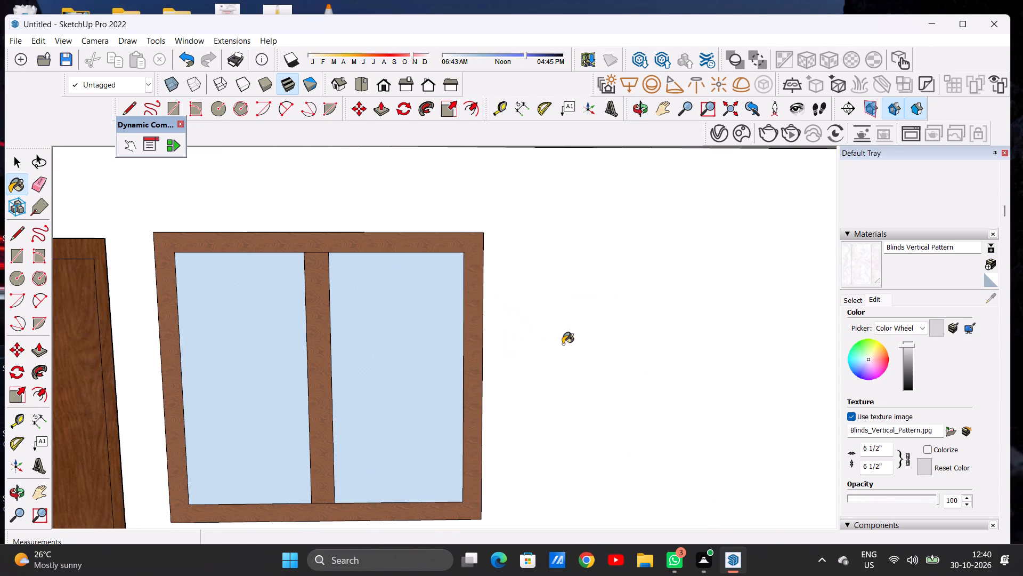
click(563, 344)
scroll(546, 321, down, 9)
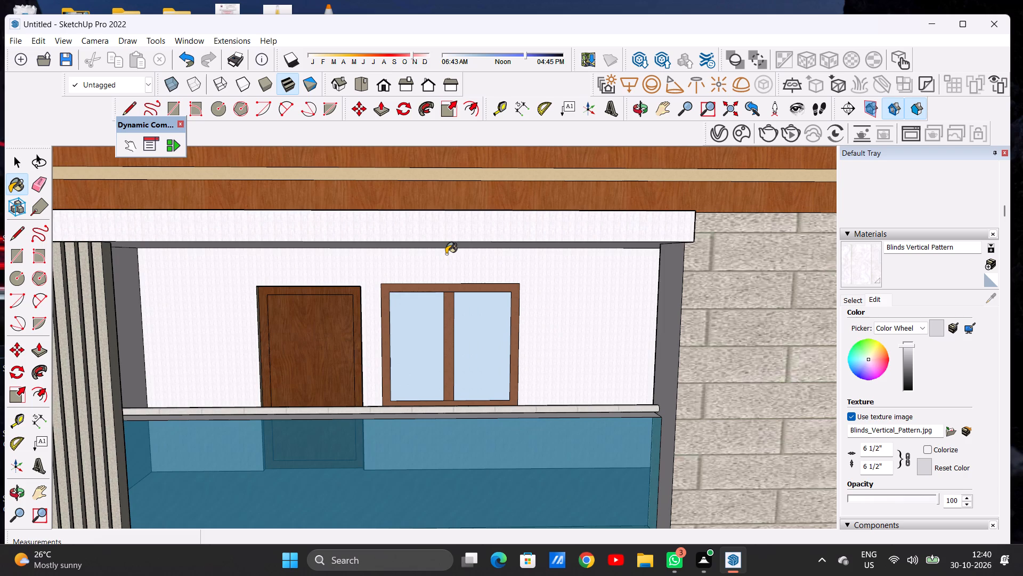
Paint the ground-floor porch's back wall around the door with Blinds Vertical Pattern.
scroll(462, 276, down, 9)
middle_drag(400, 288, 319, 336)
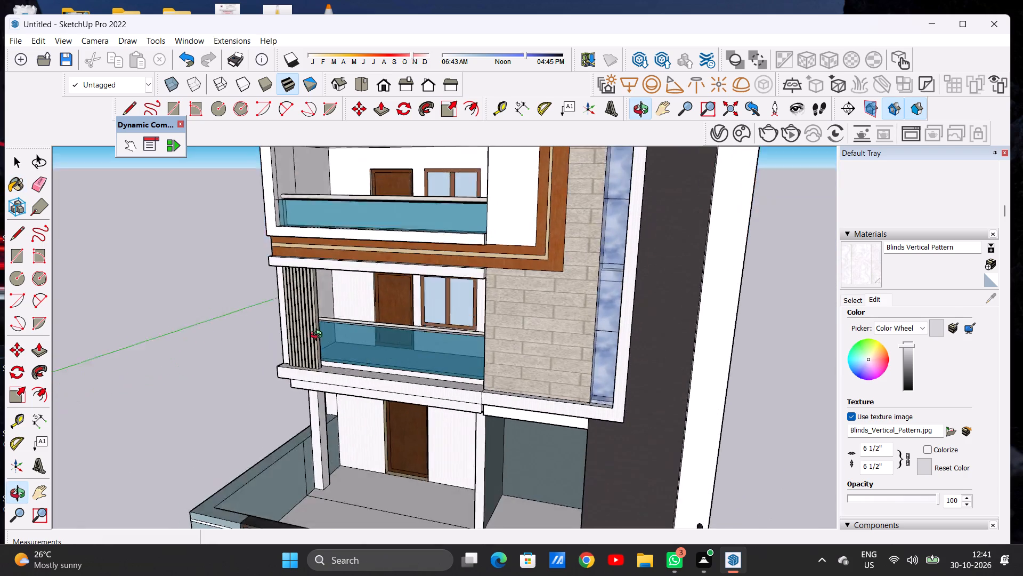
middle_drag(319, 336, 384, 287)
scroll(383, 284, down, 4)
scroll(425, 369, up, 14)
scroll(416, 392, down, 1)
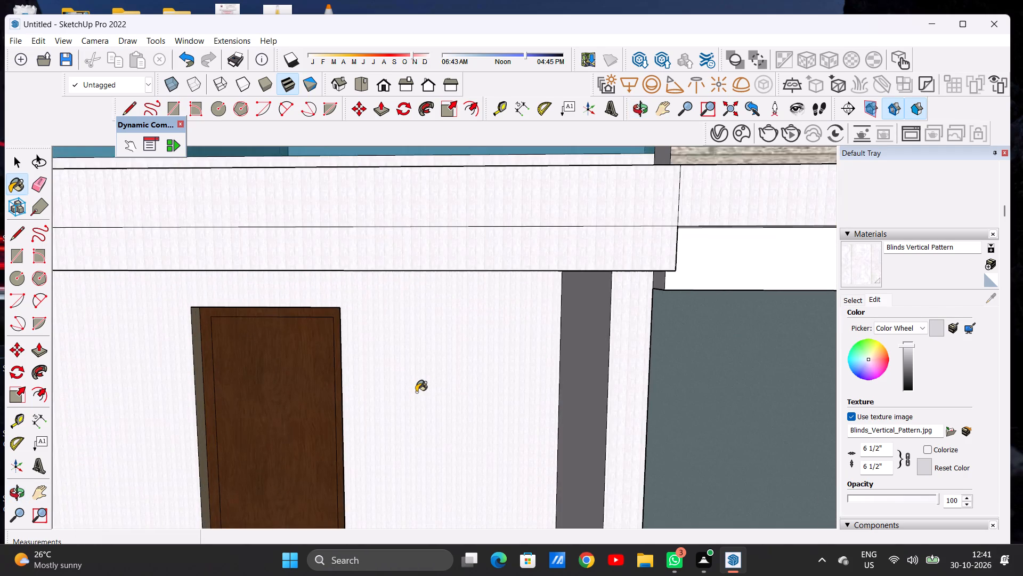
click(417, 392)
Paint the first-floor balcony's inner side wall behind the vertical slats with Blinds Vertical Pattern.
scroll(423, 364, down, 2)
scroll(421, 369, up, 1)
scroll(421, 369, down, 8)
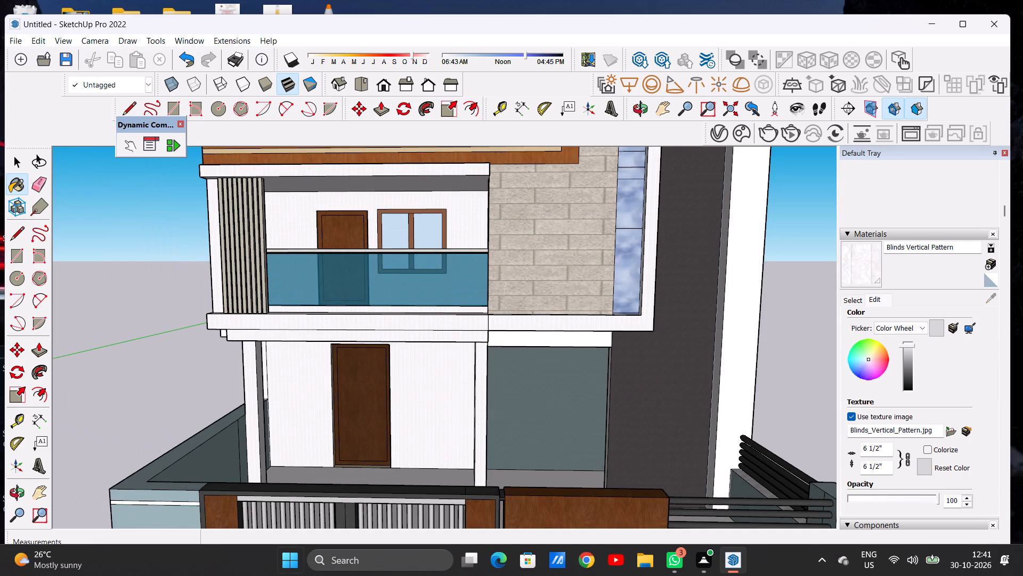
scroll(184, 456, down, 10)
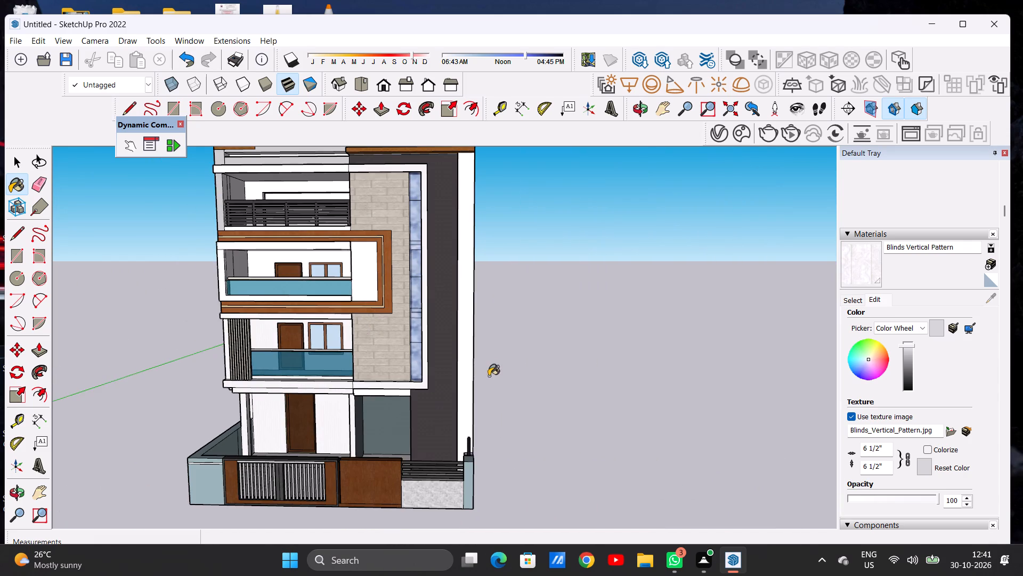
scroll(226, 335, up, 20)
scroll(226, 335, up, 1)
scroll(280, 327, down, 1)
middle_drag(370, 313, 204, 313)
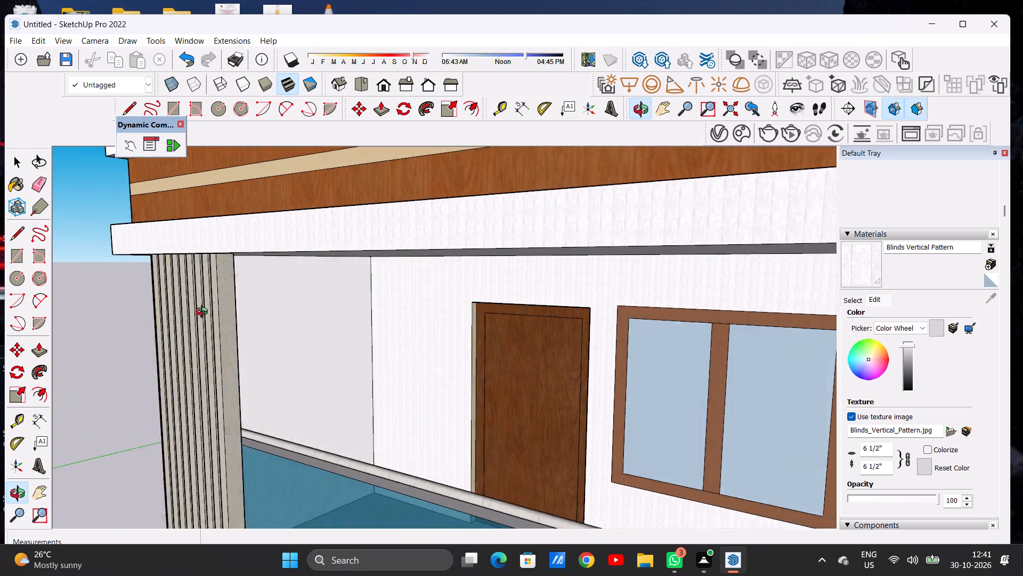
middle_drag(204, 313, 230, 326)
scroll(327, 332, up, 7)
click(256, 333)
scroll(263, 338, down, 5)
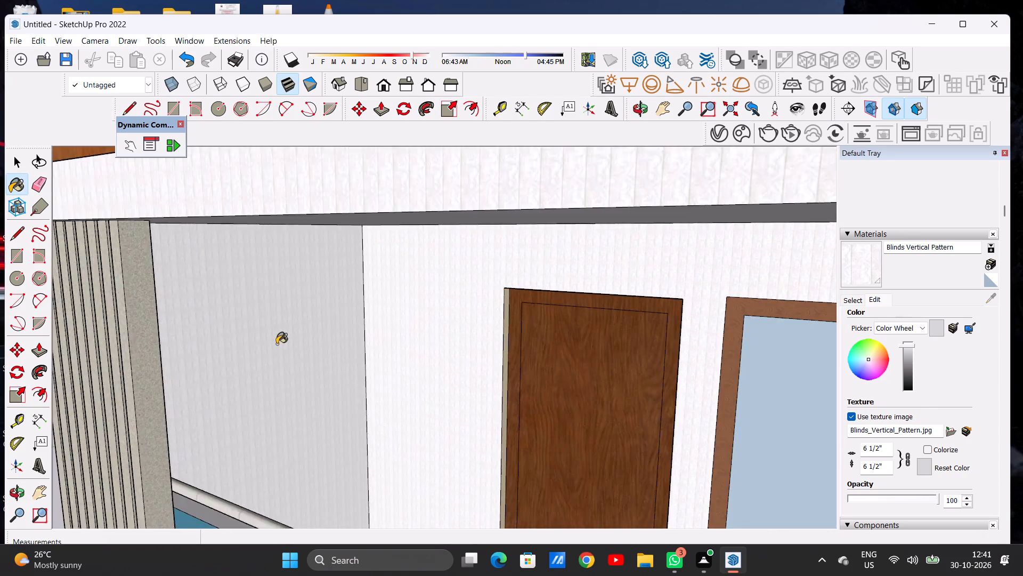
Paint the first-floor balcony's opposite end wall, beyond the window, with Blinds Vertical Pattern.
scroll(277, 344, down, 13)
middle_drag(288, 354, 644, 321)
scroll(415, 368, down, 7)
scroll(445, 364, up, 1)
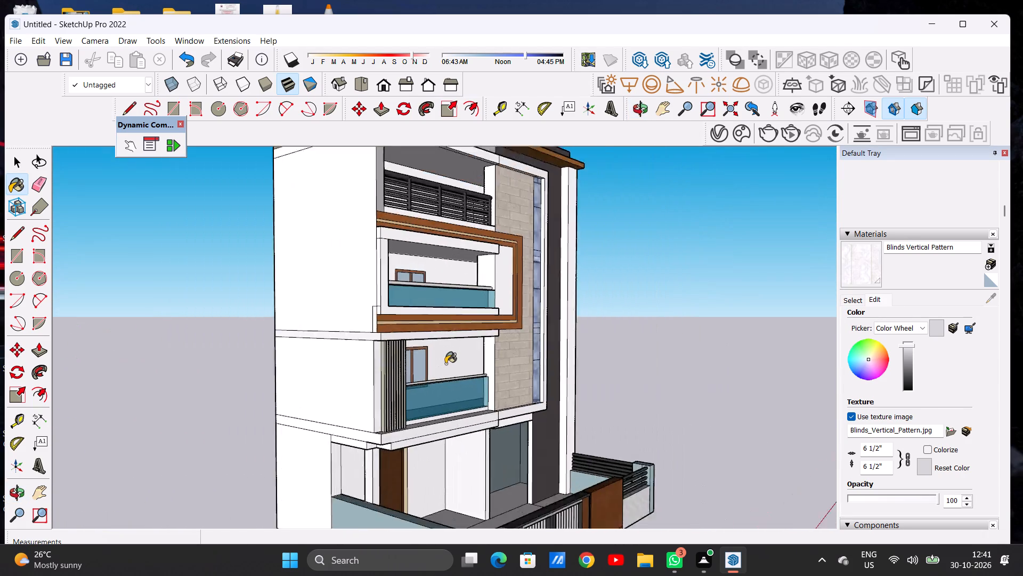
scroll(445, 364, up, 7)
scroll(445, 364, down, 1)
scroll(445, 364, up, 9)
scroll(453, 357, down, 1)
scroll(453, 357, up, 5)
click(774, 322)
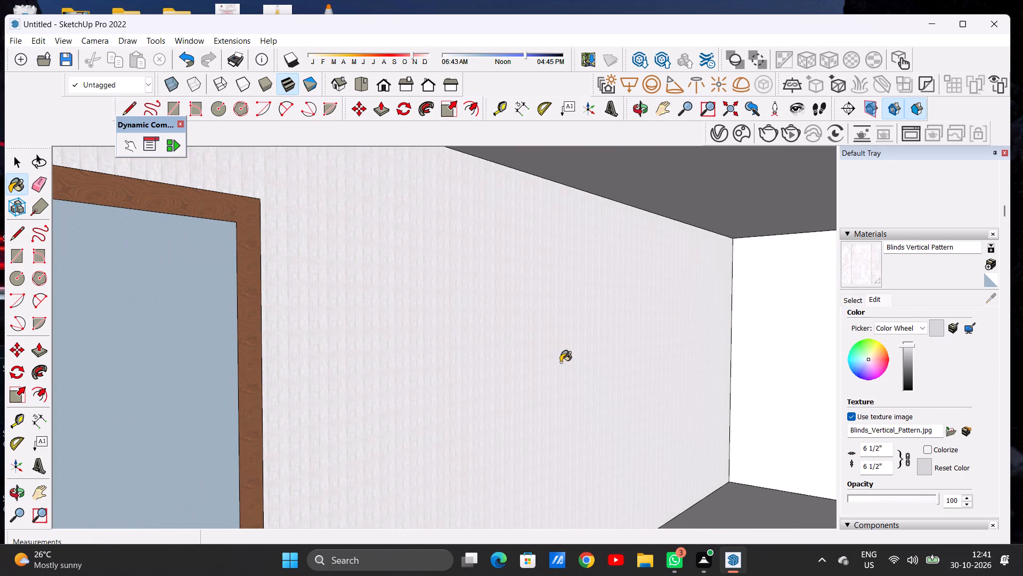
Paint the second-floor balcony's back wall around the door and window with Blinds Vertical Pattern.
scroll(541, 368, down, 18)
middle_drag(526, 370, 281, 405)
scroll(363, 397, down, 12)
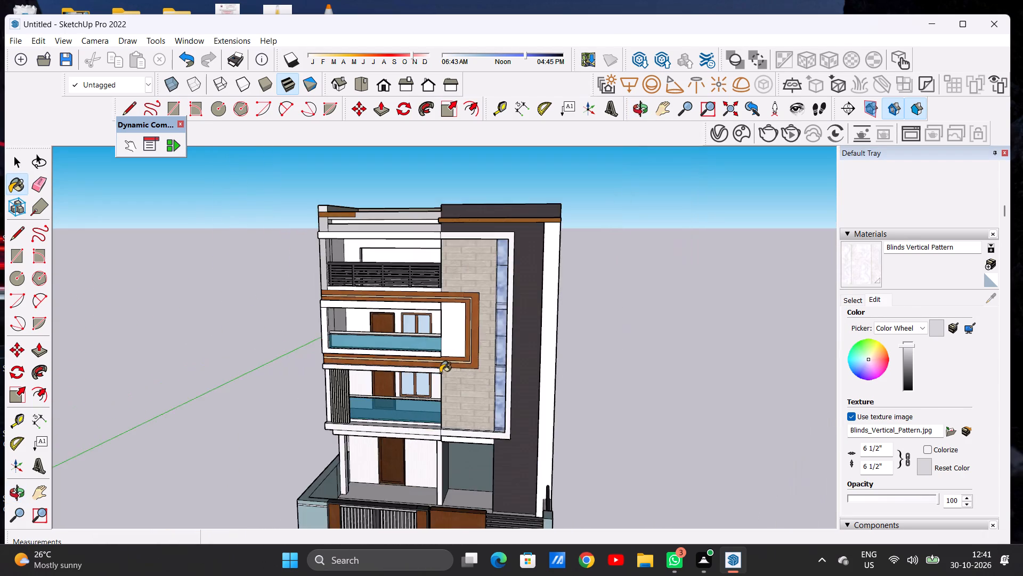
scroll(394, 341, up, 20)
scroll(394, 341, up, 1)
scroll(334, 324, down, 1)
scroll(334, 324, up, 1)
click(334, 320)
Paint both sections of the second-floor balcony's inner side wall on the door side with Blinds Vertical Pattern.
click(181, 344)
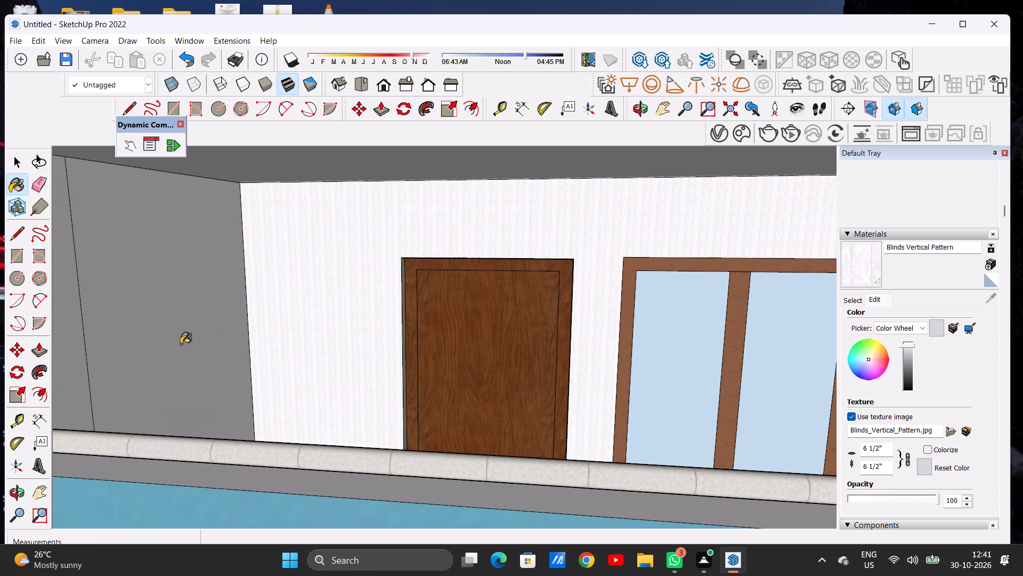
scroll(229, 273, down, 4)
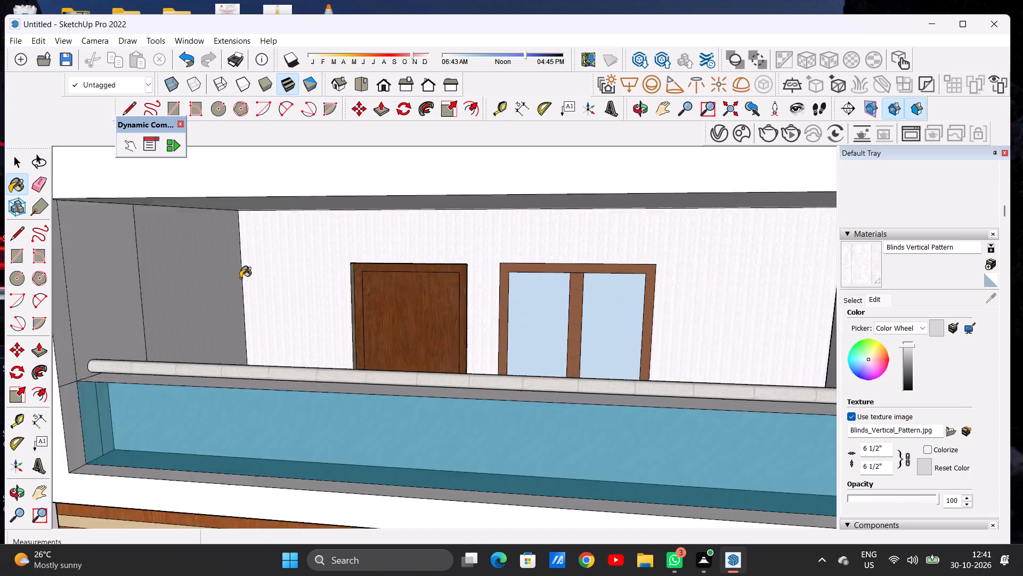
scroll(240, 278, down, 2)
scroll(126, 283, up, 7)
click(122, 283)
scroll(212, 261, down, 12)
Paint the recessed end wall of the second-floor balcony, beyond the window, with Blinds Vertical Pattern.
middle_drag(210, 271, 273, 271)
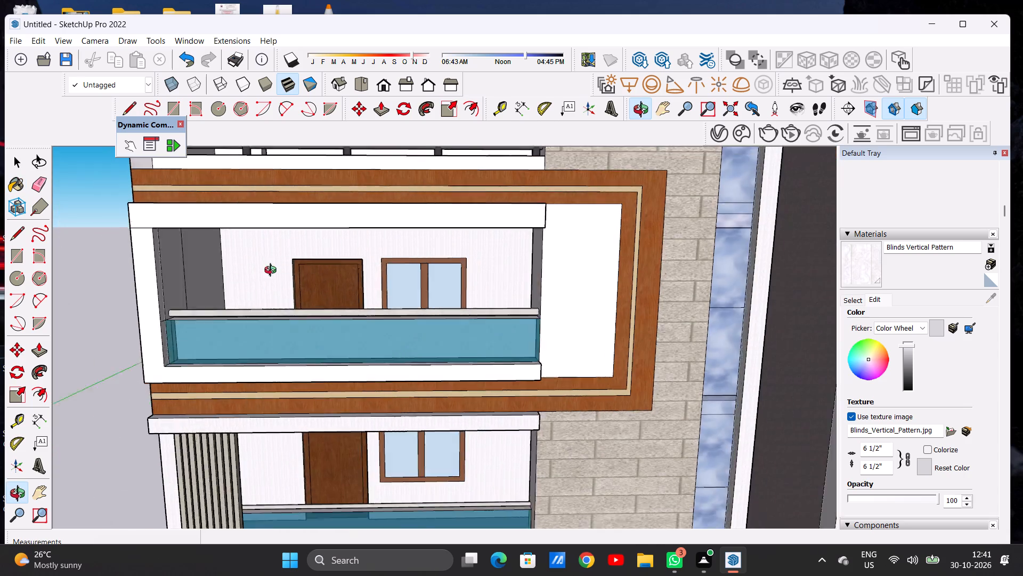
middle_drag(273, 271, 492, 272)
scroll(442, 270, up, 2)
scroll(442, 270, down, 1)
scroll(442, 270, up, 6)
scroll(463, 271, down, 1)
scroll(465, 271, up, 1)
scroll(465, 271, down, 1)
scroll(465, 271, up, 2)
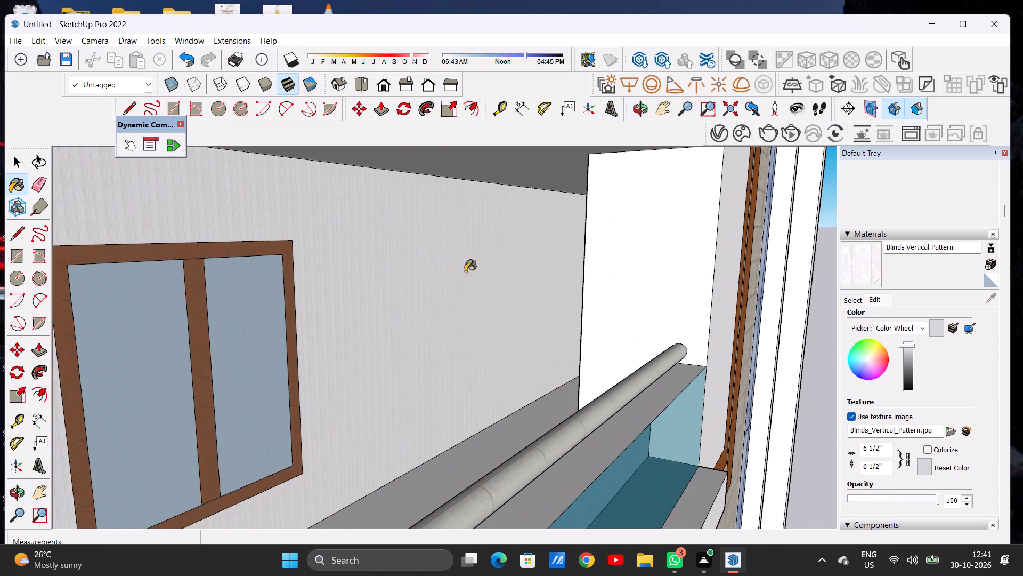
middle_drag(501, 260, 558, 252)
click(573, 254)
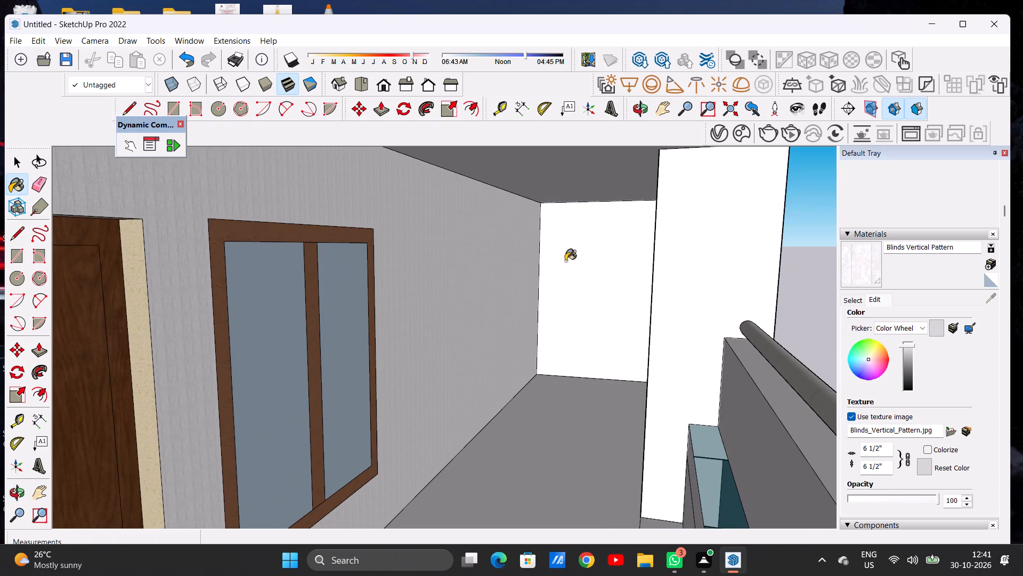
Paint the second-floor balcony's outer front column and the front of the slab above it with Blinds Vertical Pattern.
middle_drag(515, 281, 247, 289)
scroll(430, 287, down, 20)
scroll(430, 287, down, 2)
scroll(508, 322, up, 1)
scroll(507, 322, down, 2)
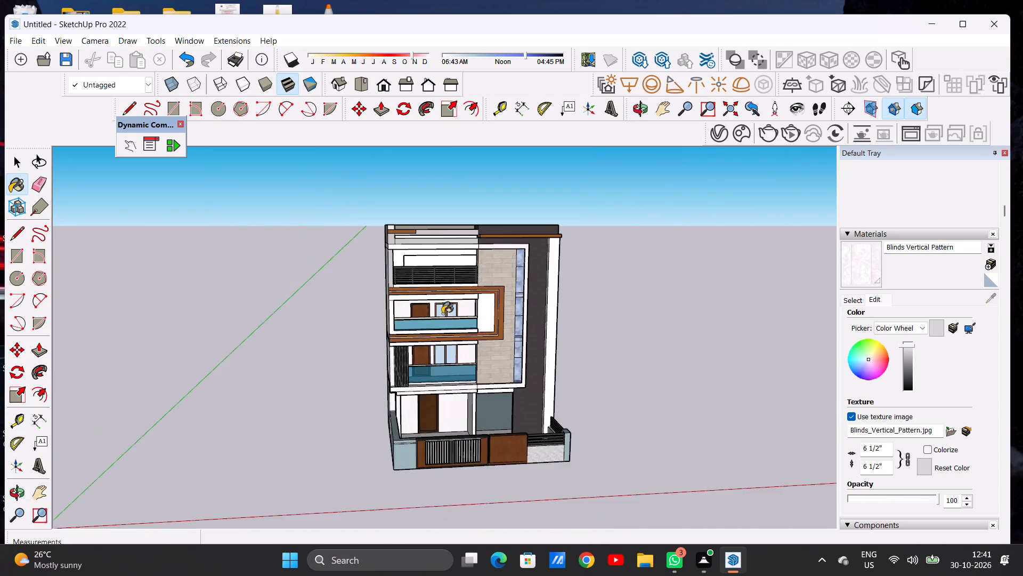
scroll(442, 314, down, 3)
scroll(394, 310, up, 15)
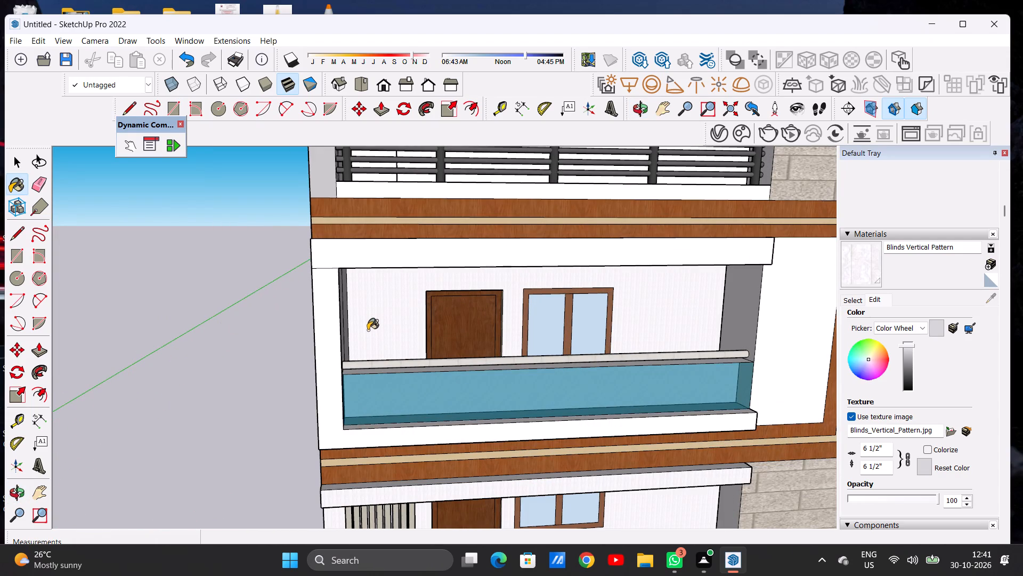
scroll(307, 339, up, 7)
click(390, 322)
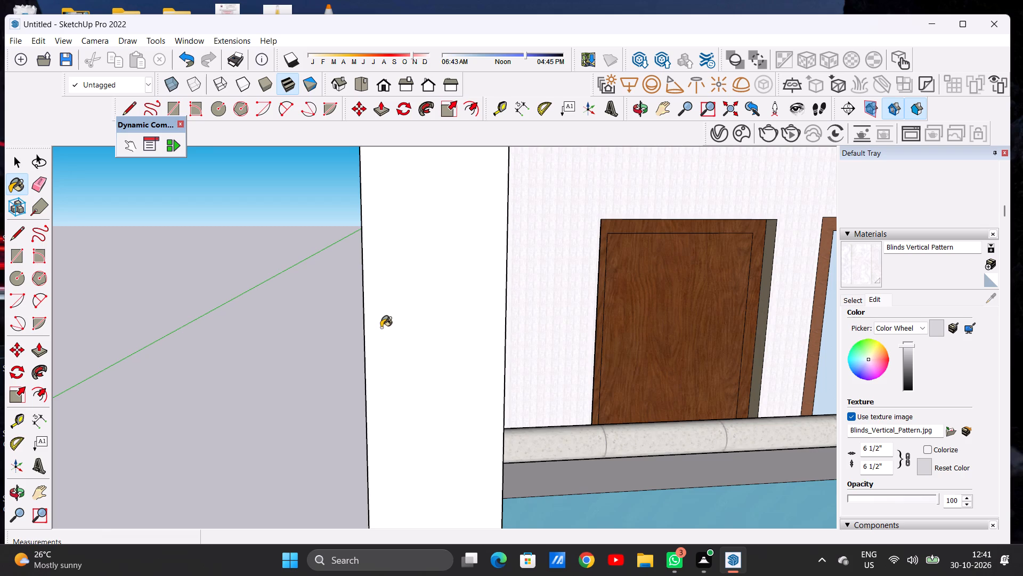
scroll(367, 326, down, 16)
scroll(378, 262, up, 8)
click(378, 262)
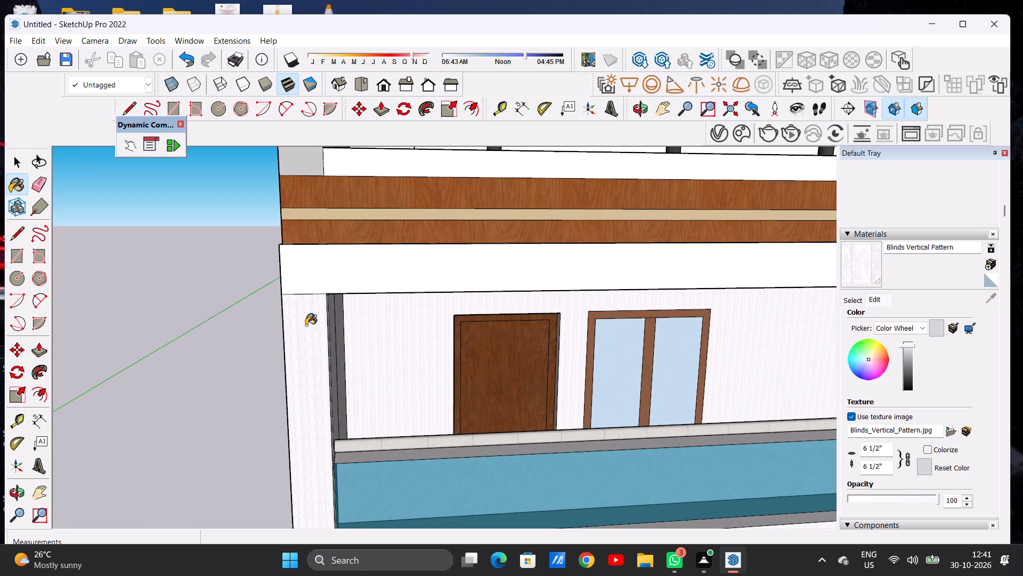
Paint the second-floor balcony's ceiling with Blinds Vertical Pattern.
scroll(300, 339, down, 14)
scroll(508, 361, down, 1)
scroll(512, 362, up, 7)
middle_drag(483, 353, 480, 353)
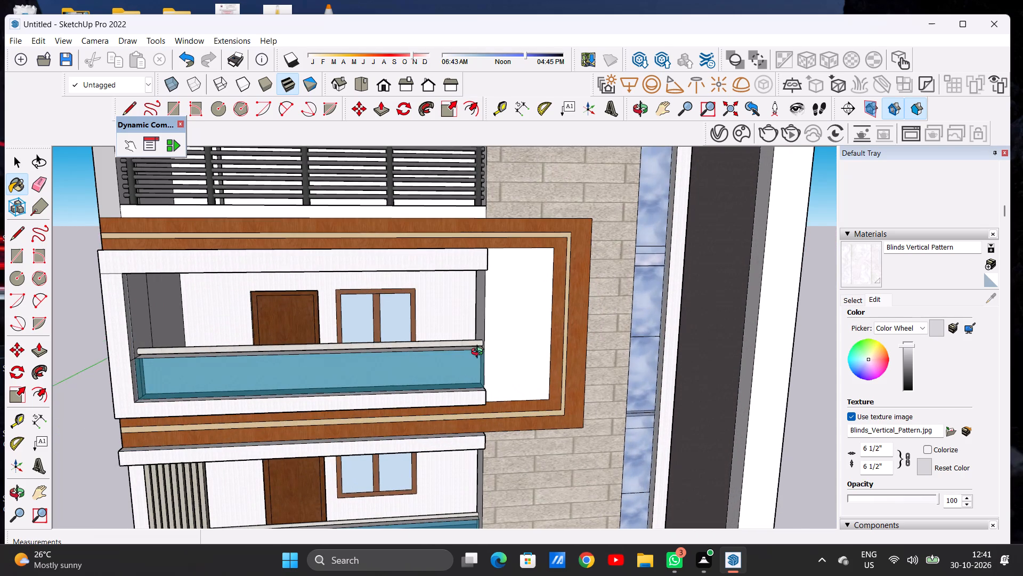
middle_drag(480, 353, 442, 353)
scroll(526, 332, down, 3)
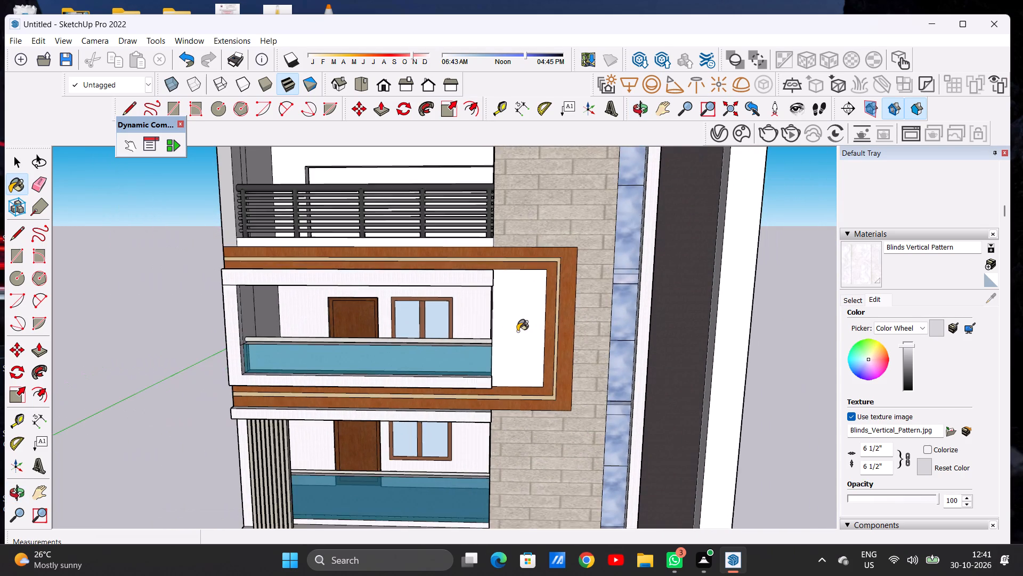
scroll(517, 331, down, 9)
scroll(457, 326, up, 3)
scroll(453, 323, down, 1)
scroll(453, 323, up, 14)
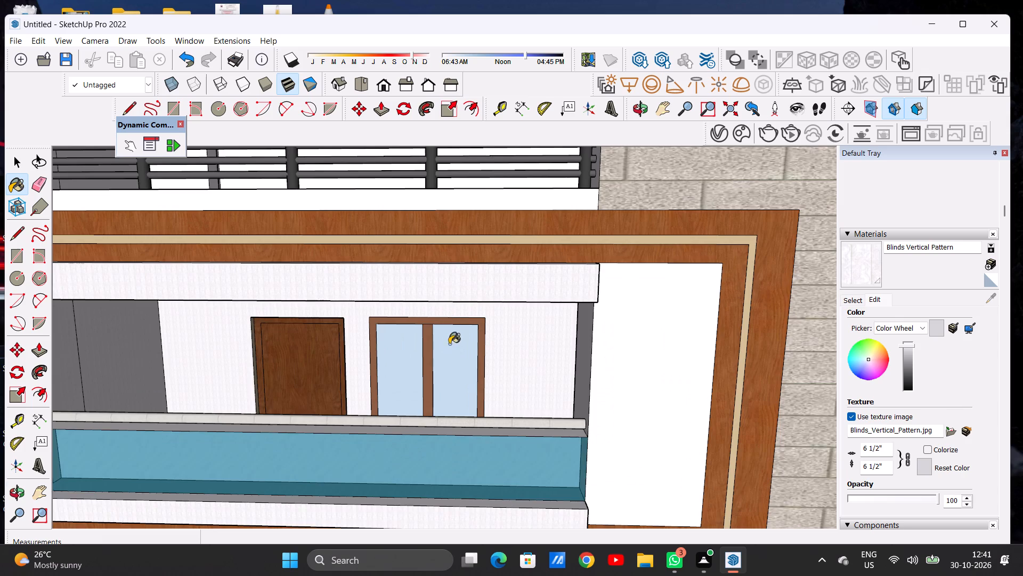
middle_drag(449, 344, 452, 235)
click(450, 254)
Paint the first-floor balcony's ceiling with Blinds Vertical Pattern.
scroll(459, 285, down, 7)
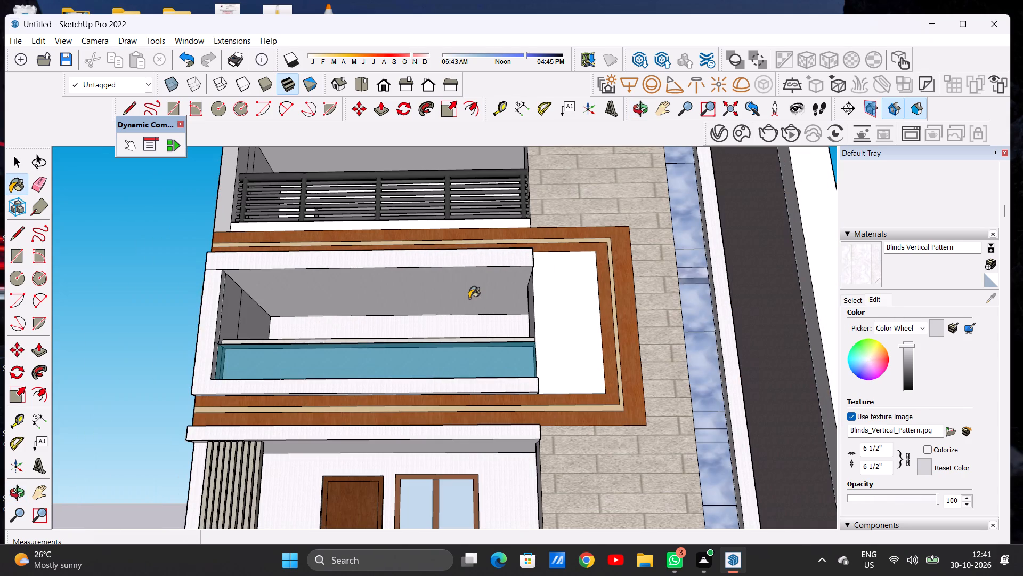
middle_drag(445, 292, 461, 377)
scroll(439, 277, down, 6)
scroll(433, 387, up, 6)
middle_drag(420, 410, 419, 345)
scroll(425, 354, up, 9)
click(420, 352)
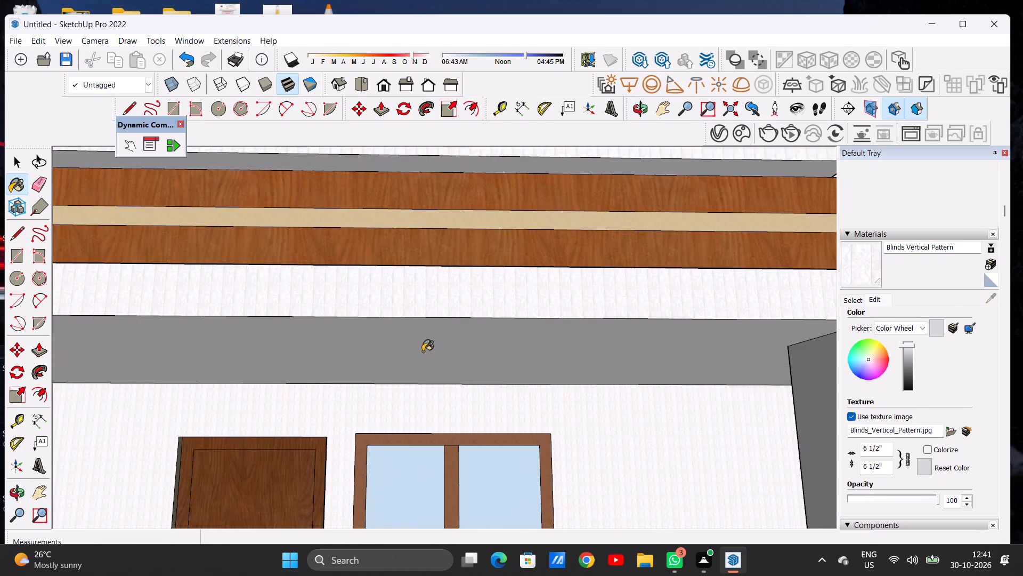
Paint the railed top-floor balcony's wall around the large opening and the adjoining side wall's three faces with Blinds Vertical Pattern.
scroll(423, 351, down, 13)
middle_drag(395, 319, 394, 431)
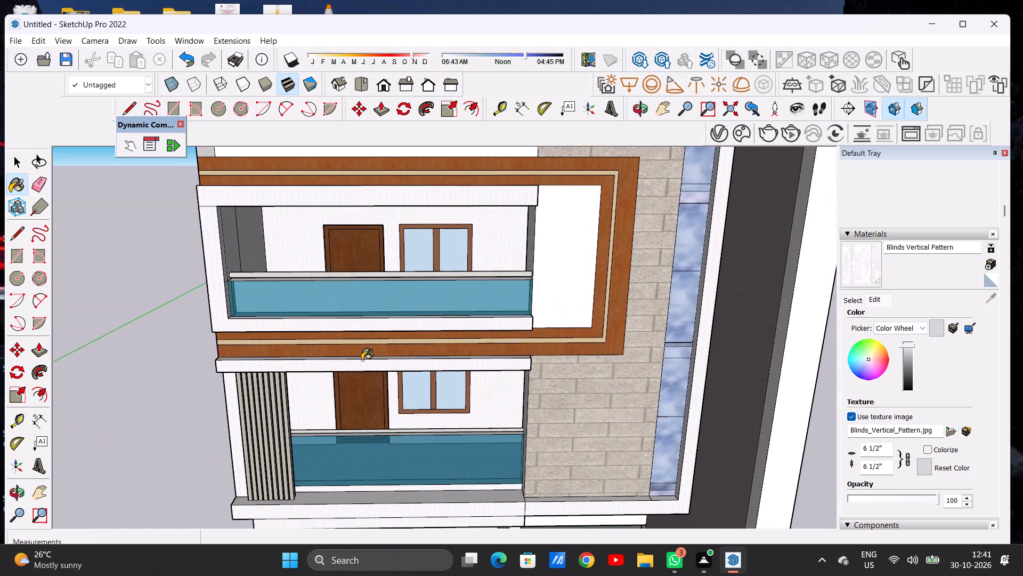
scroll(359, 347, down, 12)
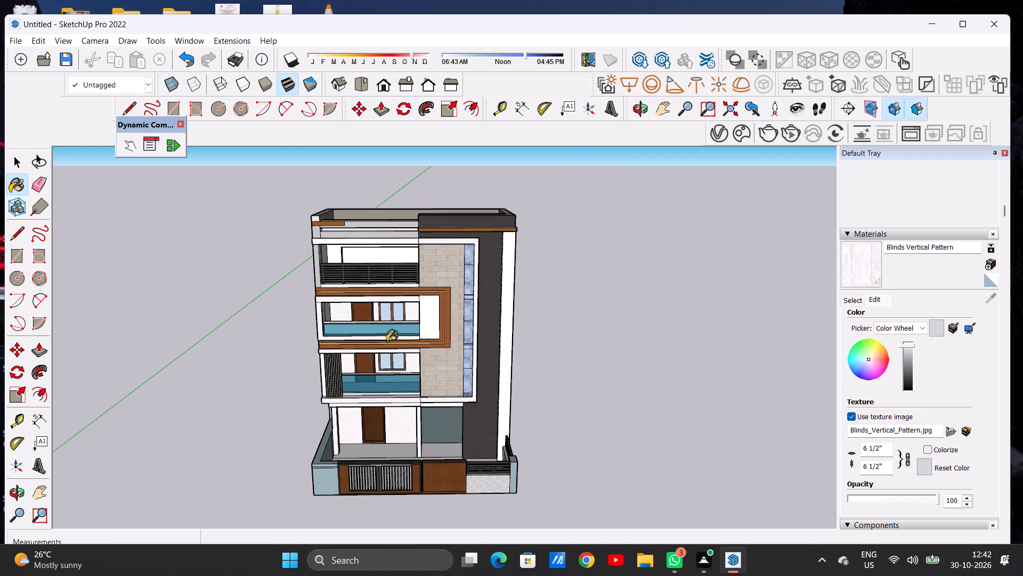
scroll(340, 245, up, 7)
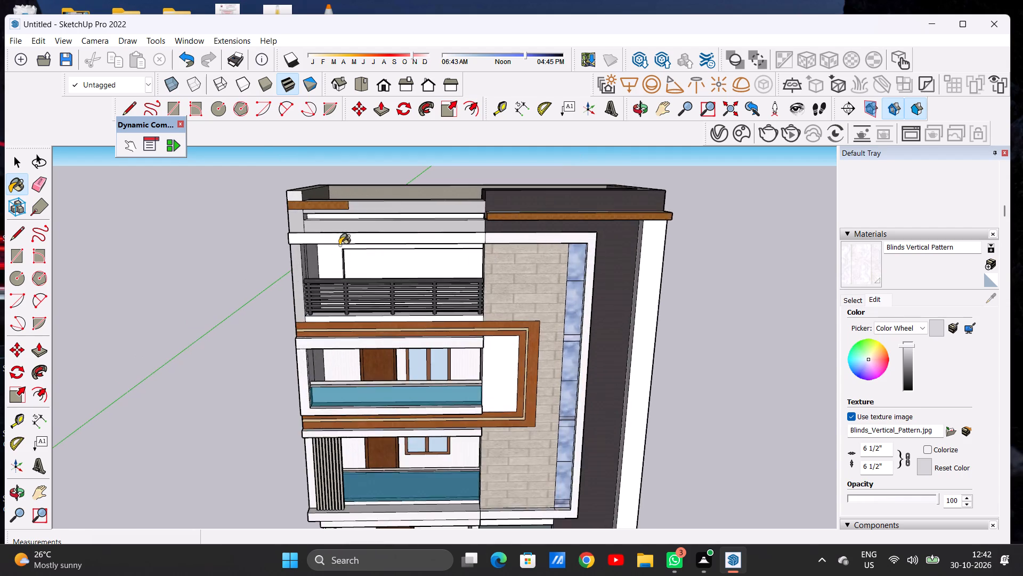
scroll(333, 279, up, 14)
click(327, 252)
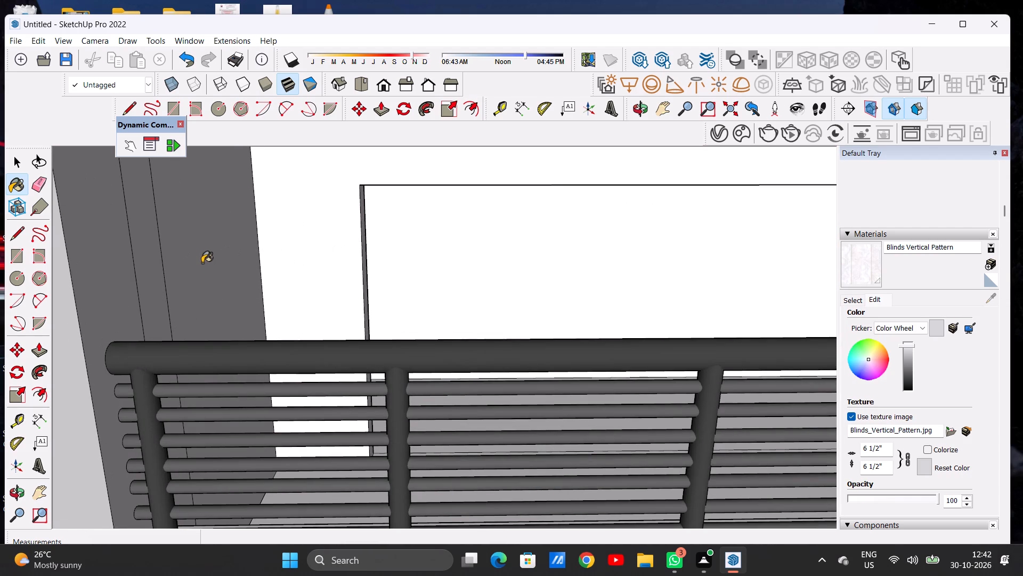
click(202, 263)
click(148, 273)
click(100, 294)
scroll(267, 286, down, 3)
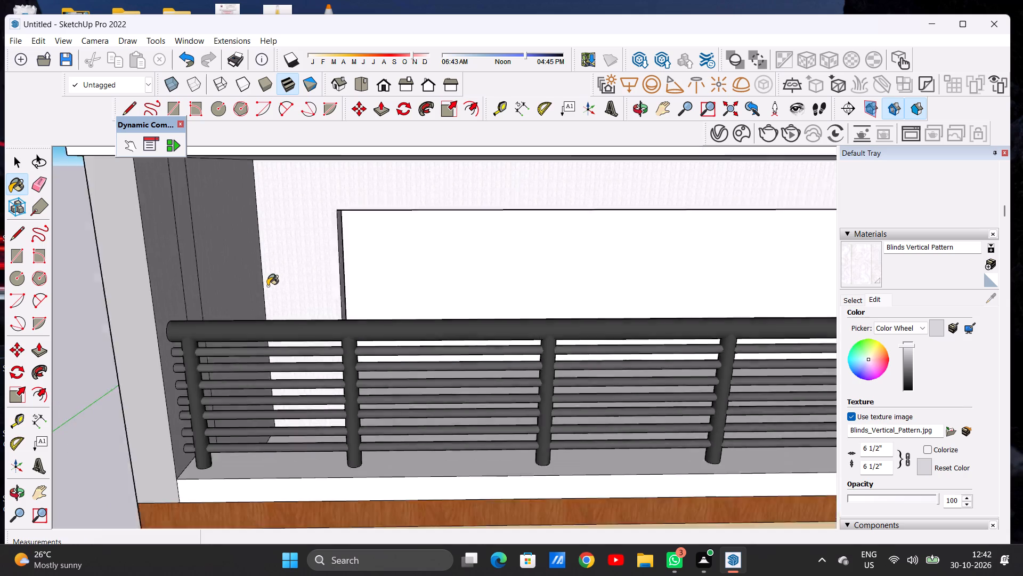
Paint the back and end walls inside the top-floor balcony's recess, its jamb and the adjoining front strip with Blinds Vertical Pattern.
scroll(267, 286, down, 5)
scroll(390, 269, down, 6)
middle_drag(391, 291, 521, 289)
scroll(492, 277, up, 8)
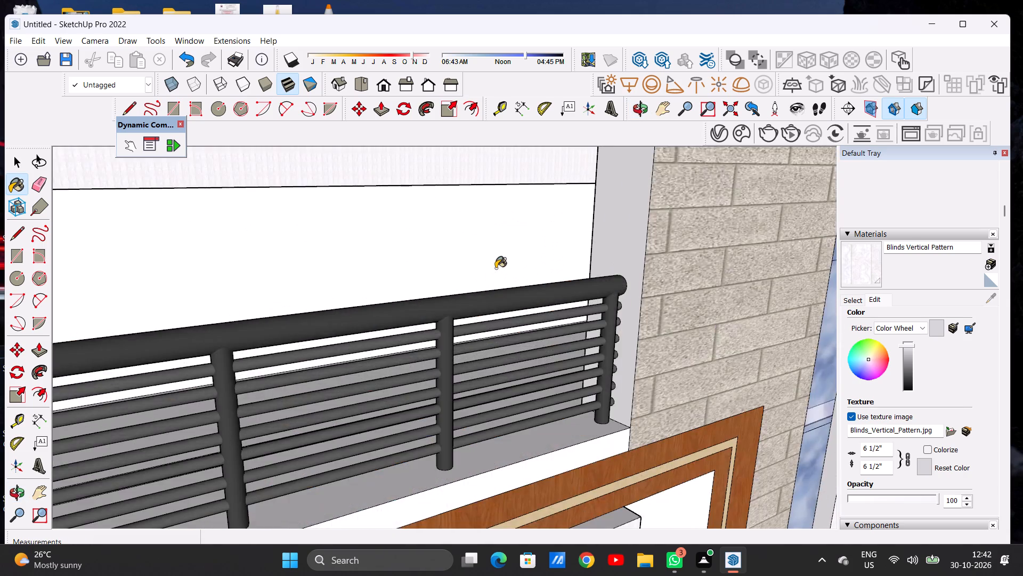
scroll(496, 268, up, 5)
middle_drag(497, 268, 518, 271)
click(478, 276)
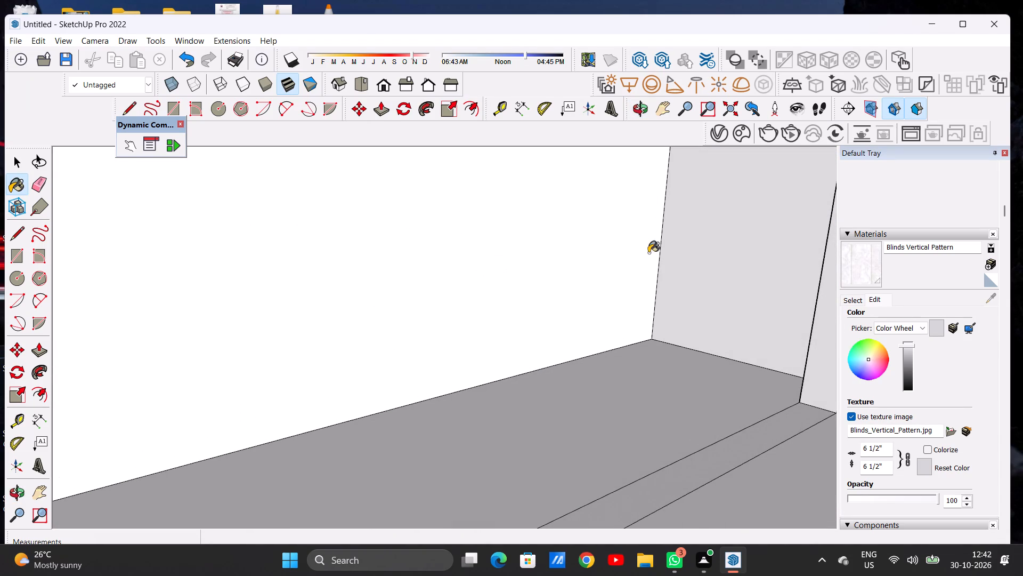
click(696, 247)
scroll(645, 269, down, 4)
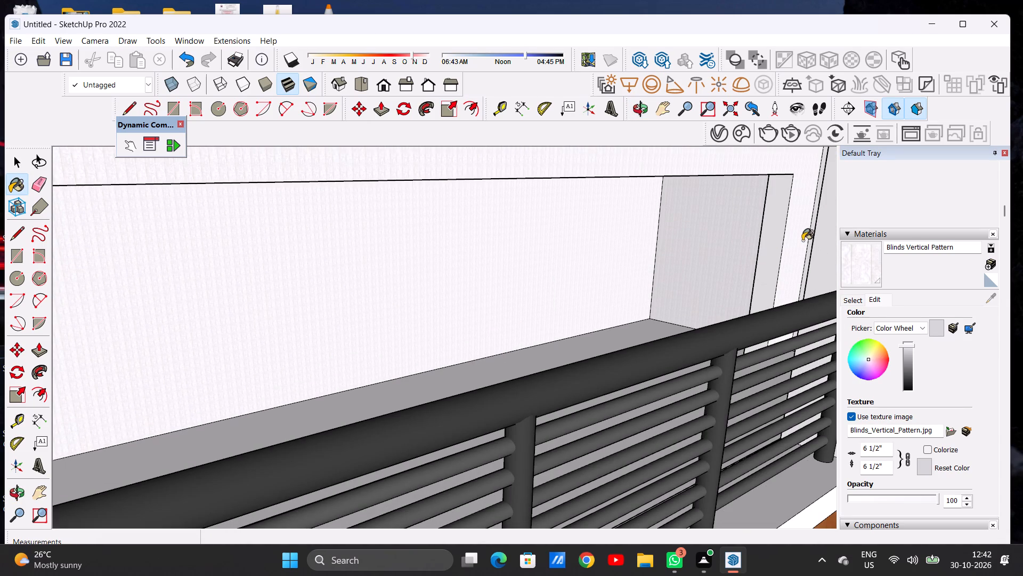
click(792, 247)
click(775, 253)
Paint the top-floor balcony's end wall beside the stone-clad facade with Blinds Vertical Pattern.
scroll(770, 166, up, 1)
scroll(776, 225, down, 4)
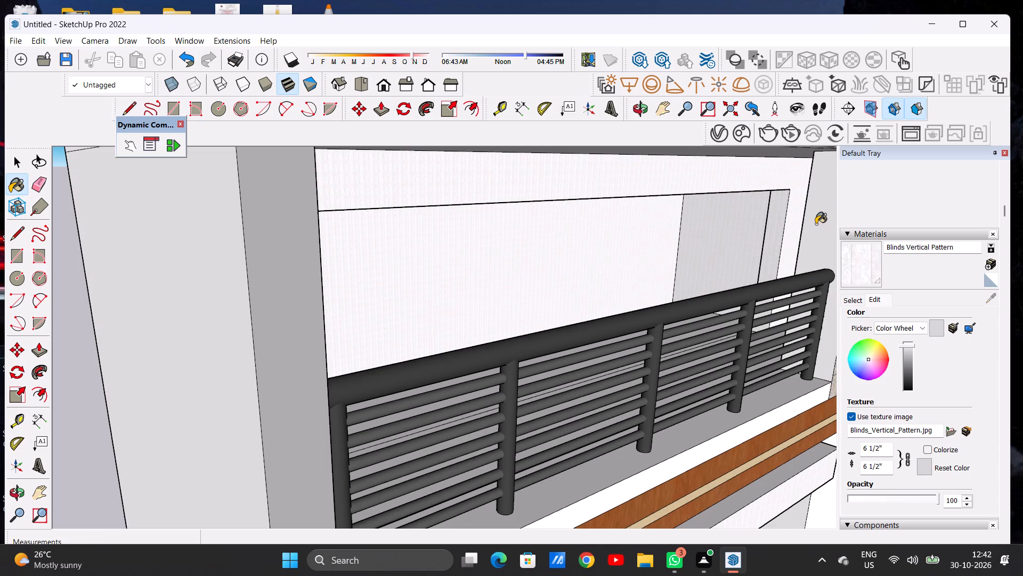
scroll(742, 232, down, 3)
middle_drag(748, 233, 794, 244)
scroll(730, 238, up, 11)
click(712, 225)
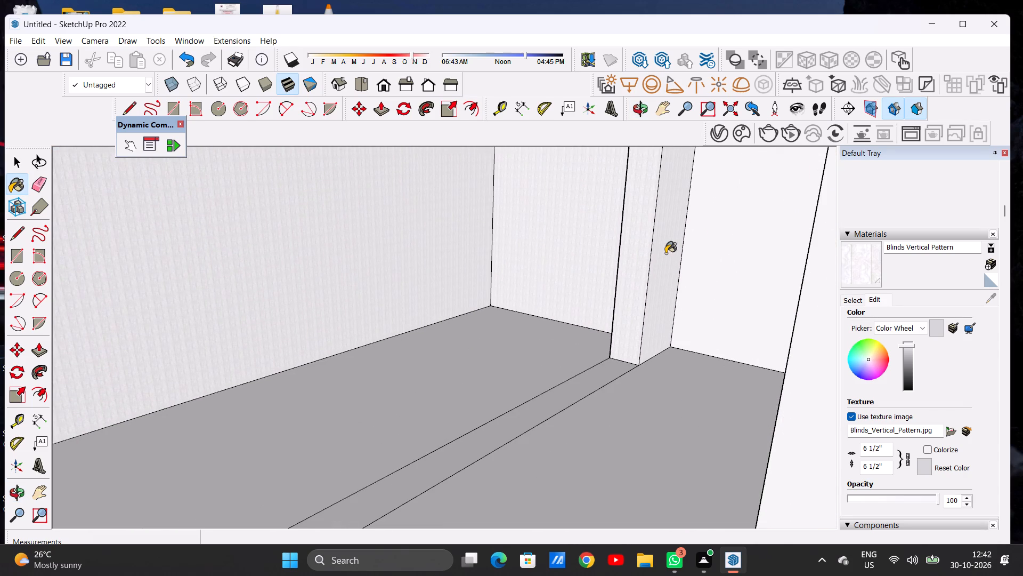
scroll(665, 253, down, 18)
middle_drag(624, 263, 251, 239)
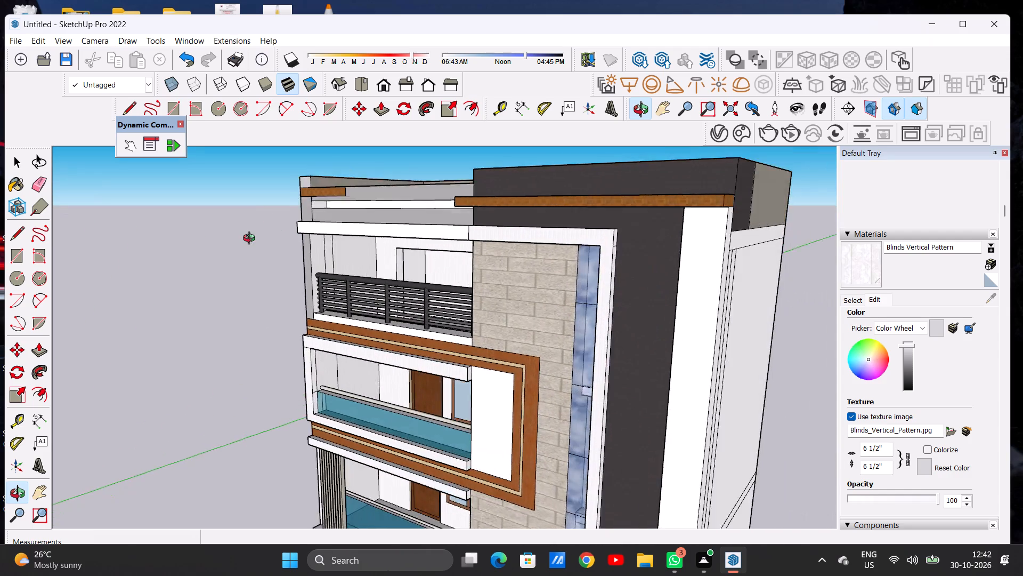
Paint the side wall face beside the jamb inside the top-floor balcony's recess with Blinds Vertical Pattern.
middle_drag(251, 239, 247, 241)
scroll(388, 267, up, 15)
click(441, 258)
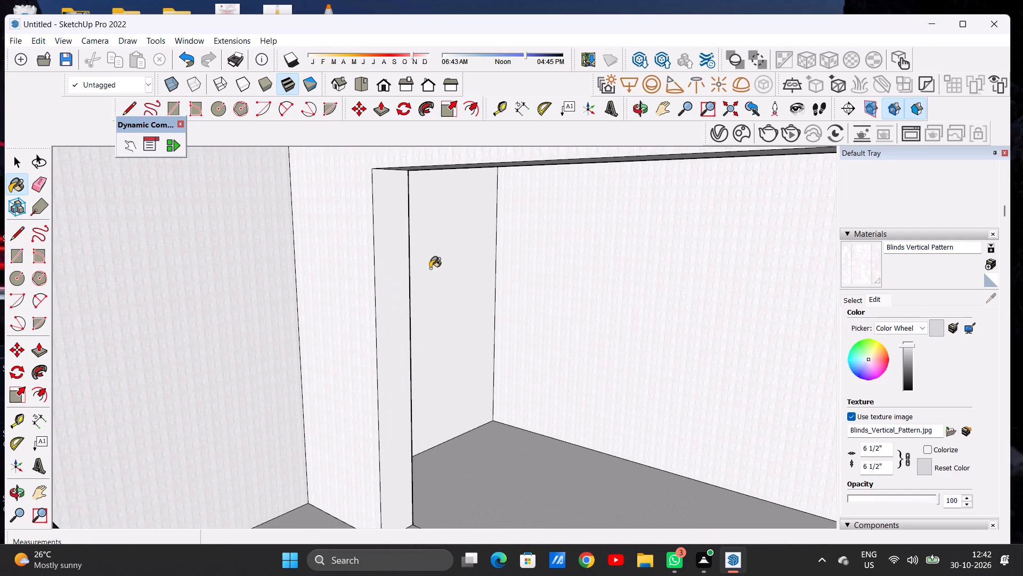
Paint the narrow white strip below the parapet and the front slab band above the top-floor balcony with Blinds Vertical Pattern.
scroll(430, 273, down, 15)
middle_drag(407, 289, 588, 277)
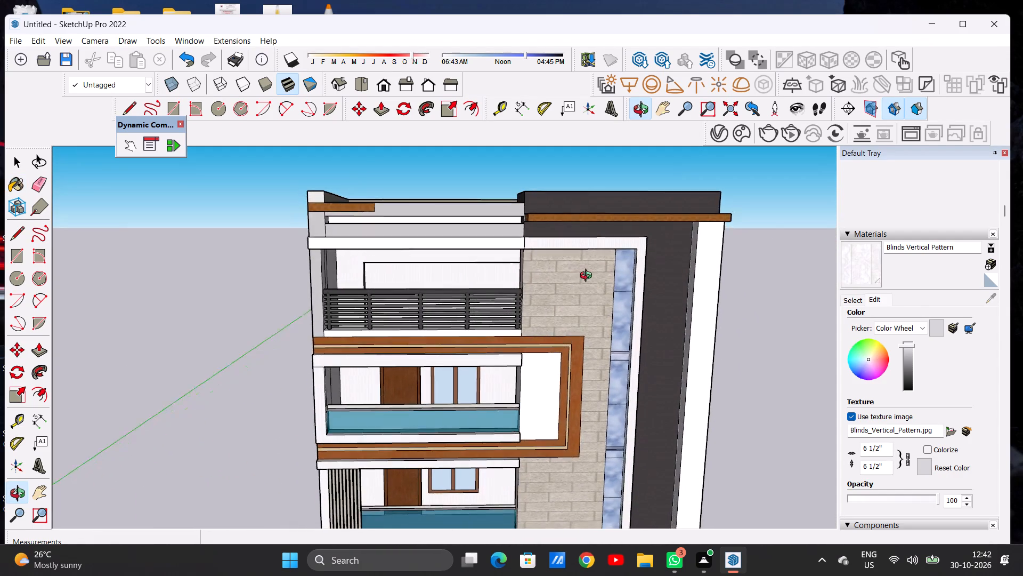
middle_drag(588, 277, 595, 276)
scroll(515, 238, up, 13)
scroll(516, 205, down, 1)
scroll(516, 205, up, 10)
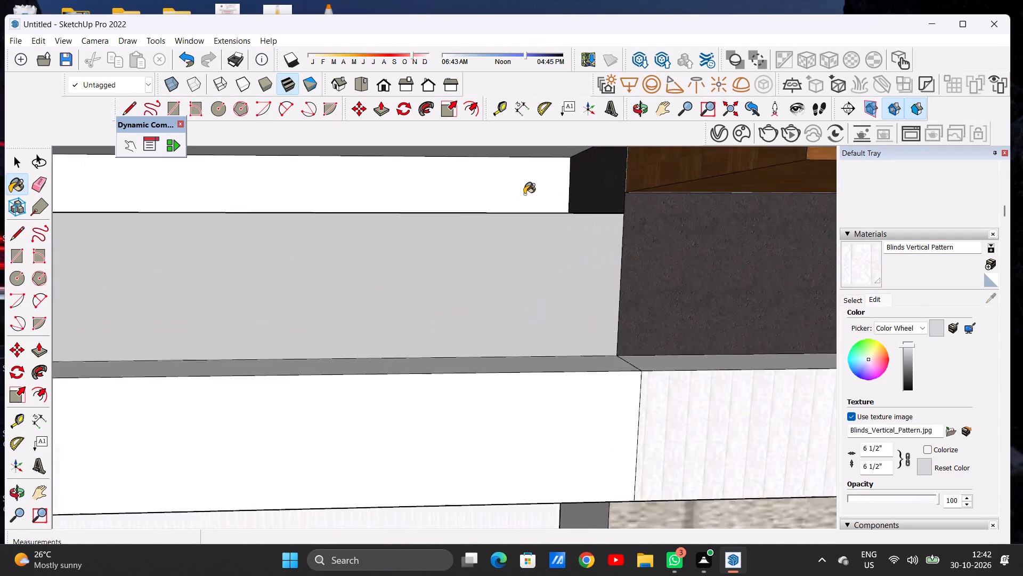
scroll(524, 194, up, 2)
click(525, 191)
scroll(486, 247, down, 20)
scroll(486, 247, down, 5)
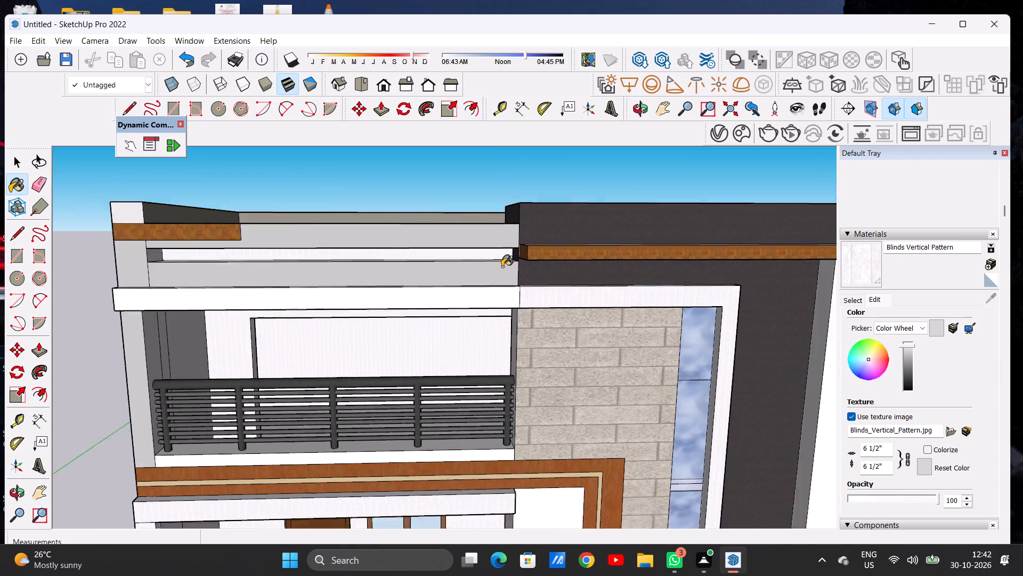
scroll(502, 267, down, 2)
middle_drag(494, 282, 481, 334)
scroll(504, 308, up, 9)
click(521, 255)
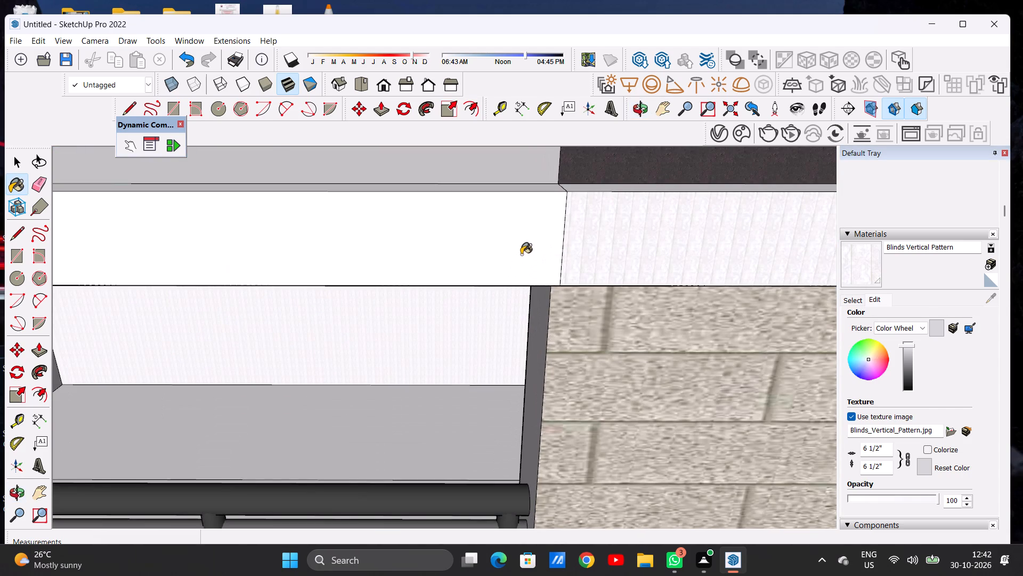
Erase the seam line between the top-floor slab band and the adjoining frame around the stone cladding.
key(space)
key(e)
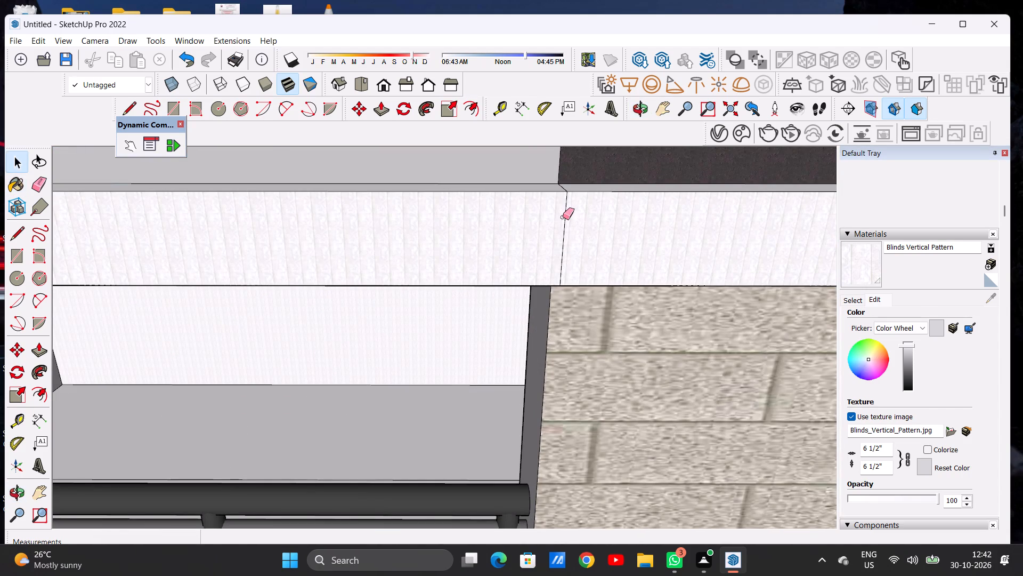
click(564, 219)
key(space)
scroll(555, 239, down, 13)
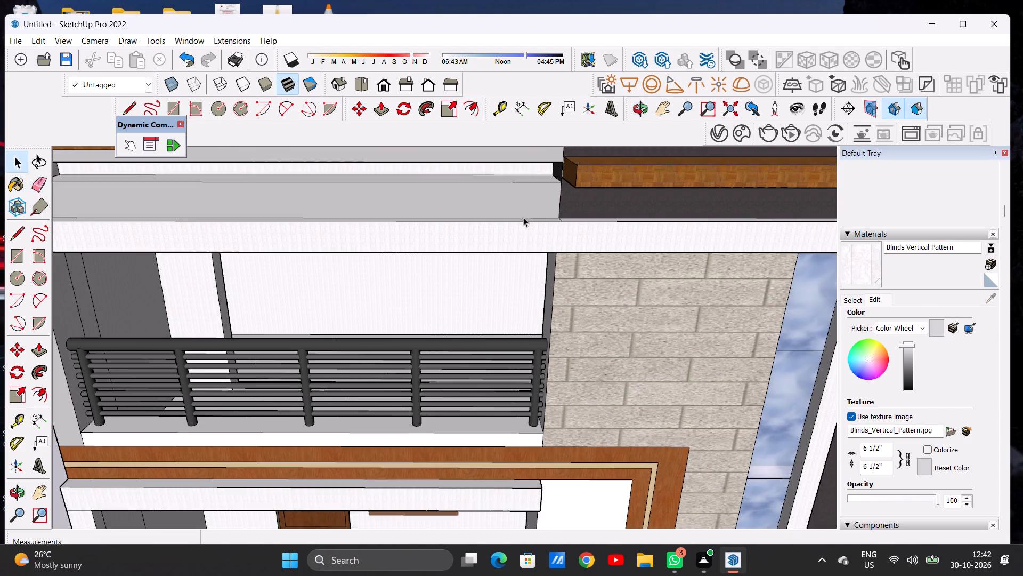
Paint both portions of the top face of the slab band above the top-floor balcony with Blinds Vertical Pattern.
middle_drag(522, 230, 527, 287)
click(856, 259)
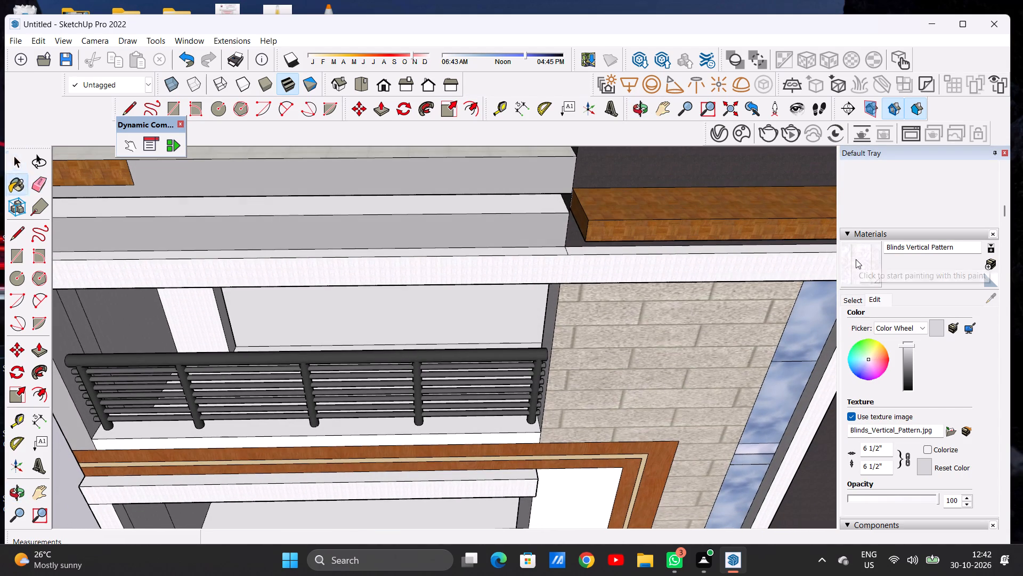
scroll(531, 263, up, 4)
scroll(530, 264, down, 1)
scroll(530, 264, up, 8)
scroll(594, 246, down, 1)
scroll(594, 246, up, 6)
click(590, 235)
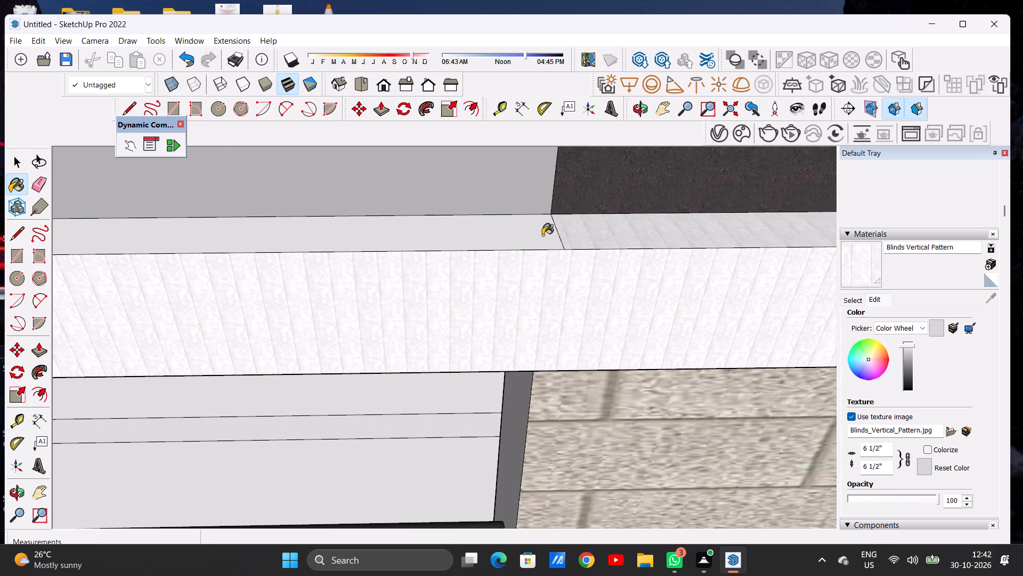
click(537, 236)
scroll(548, 243, down, 20)
scroll(548, 243, down, 7)
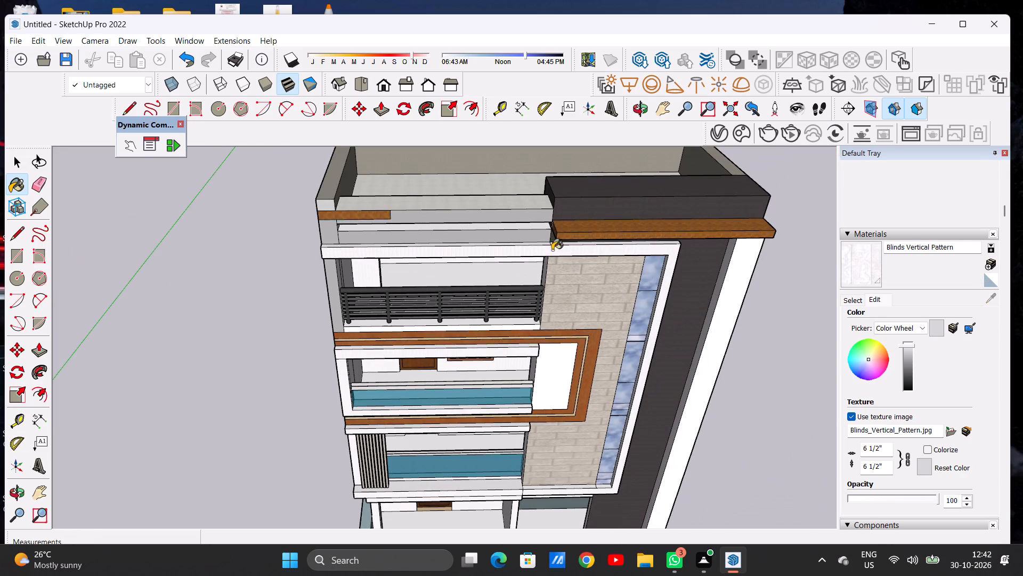
Paint the end face of the top-floor slab band at the building's side wall with Blinds Vertical Pattern.
middle_drag(381, 266, 668, 223)
scroll(441, 271, up, 3)
scroll(432, 273, down, 1)
scroll(429, 273, up, 5)
scroll(450, 249, down, 1)
scroll(451, 249, up, 1)
scroll(451, 249, down, 1)
scroll(451, 249, up, 2)
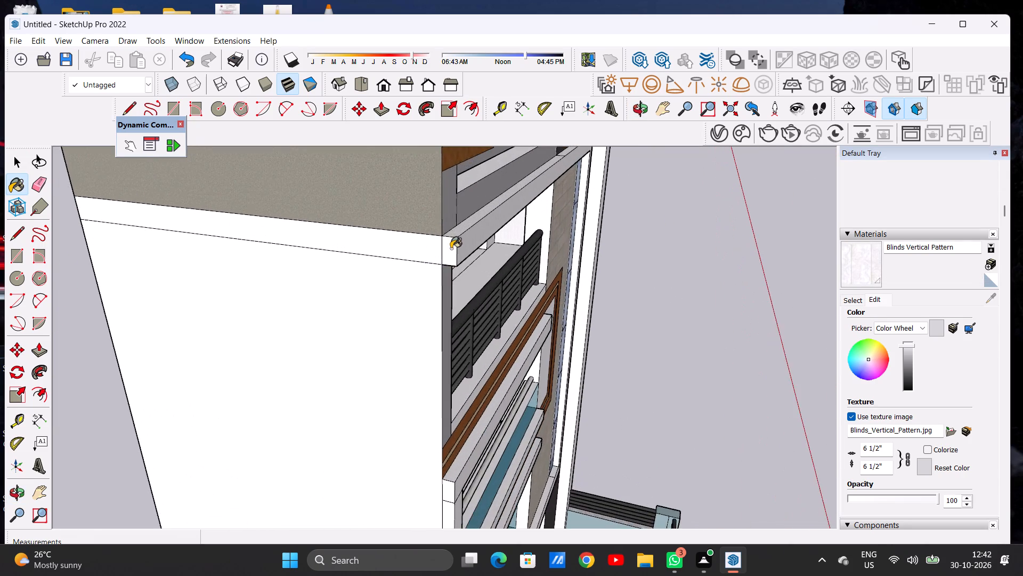
scroll(451, 249, up, 7)
click(450, 247)
Paint the upper corner and upright side faces of the second-floor balcony's projecting frame with Blinds Vertical Pattern.
scroll(441, 248, down, 17)
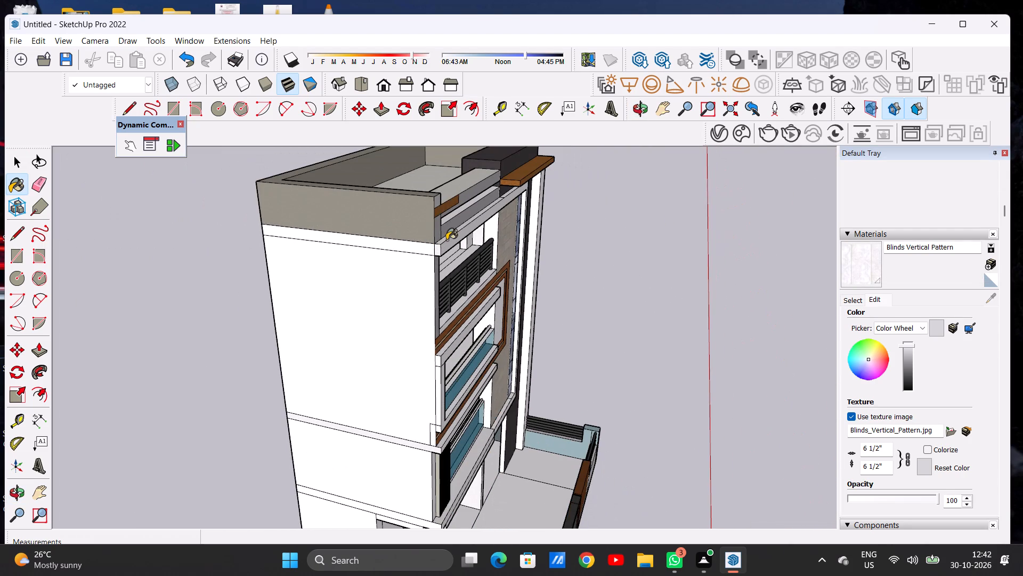
scroll(426, 390, up, 13)
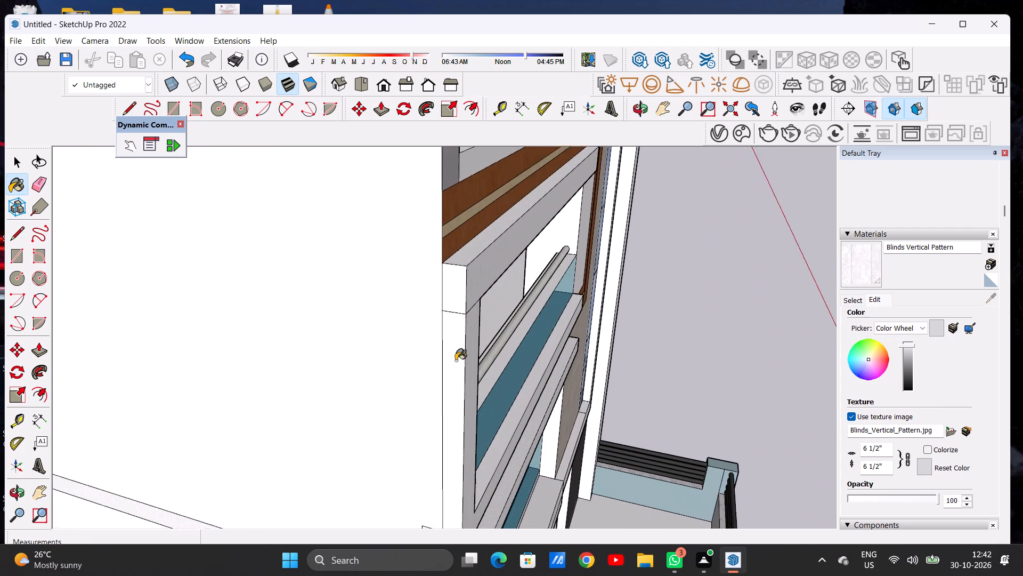
scroll(456, 361, up, 2)
click(456, 357)
click(456, 296)
middle_drag(454, 265, 452, 306)
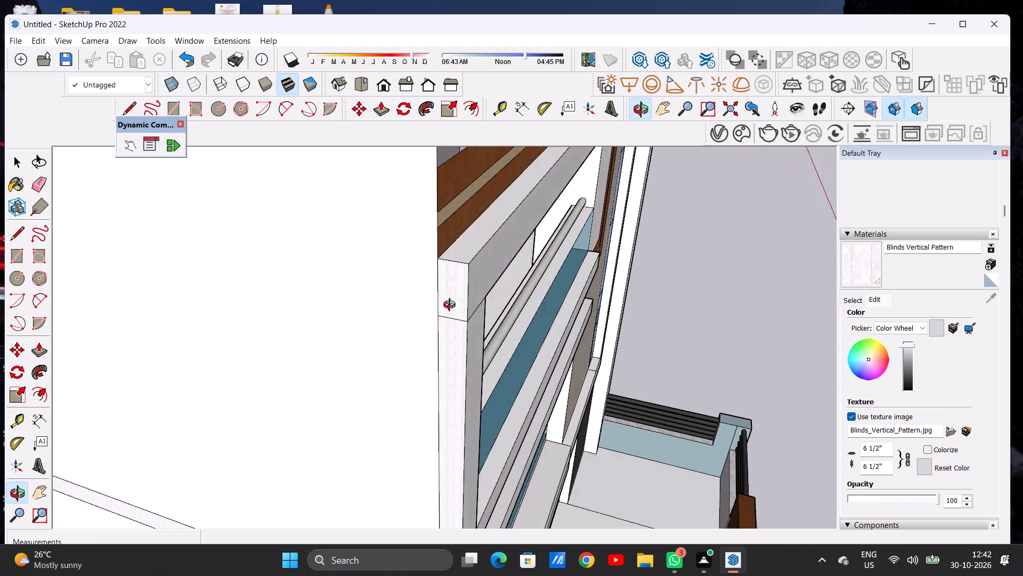
middle_drag(452, 306, 450, 333)
click(463, 290)
Paint the lower side faces of the second-floor balcony's frame and the adjacent slab edge below with Blinds Vertical Pattern.
scroll(394, 278, down, 16)
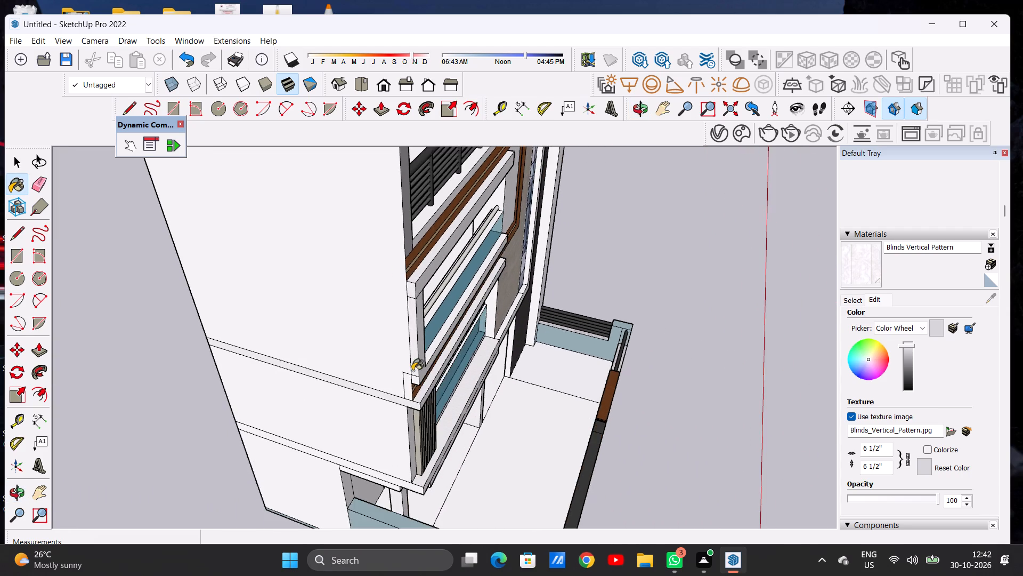
scroll(410, 389, up, 7)
scroll(423, 379, down, 1)
scroll(423, 379, up, 13)
click(413, 372)
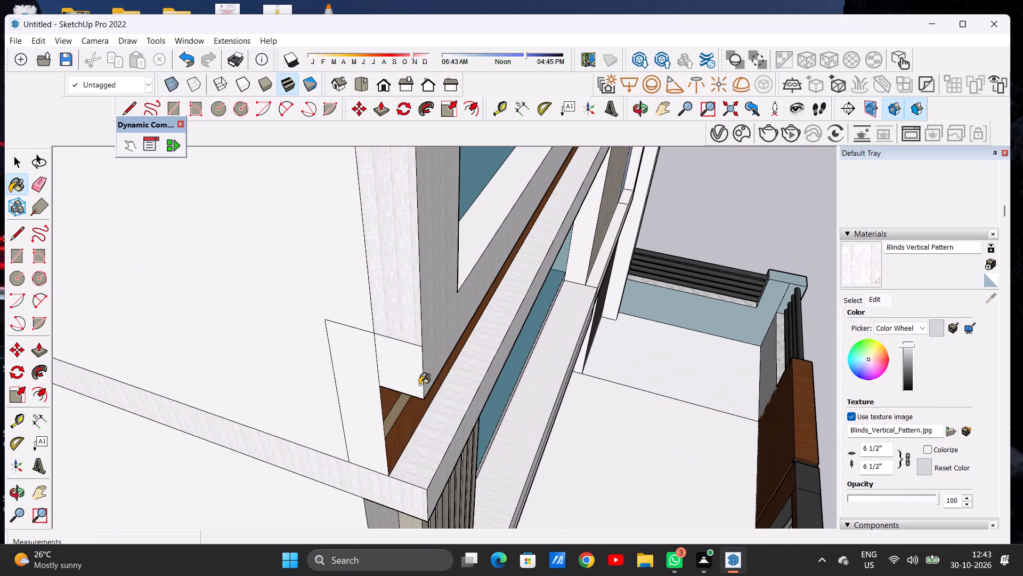
click(429, 459)
scroll(389, 391, down, 7)
scroll(443, 328, up, 11)
click(425, 311)
Paint the tall white vertical strip beside the dark facade panel with Blinds Vertical Pattern.
scroll(419, 344, down, 6)
middle_drag(558, 336, 542, 336)
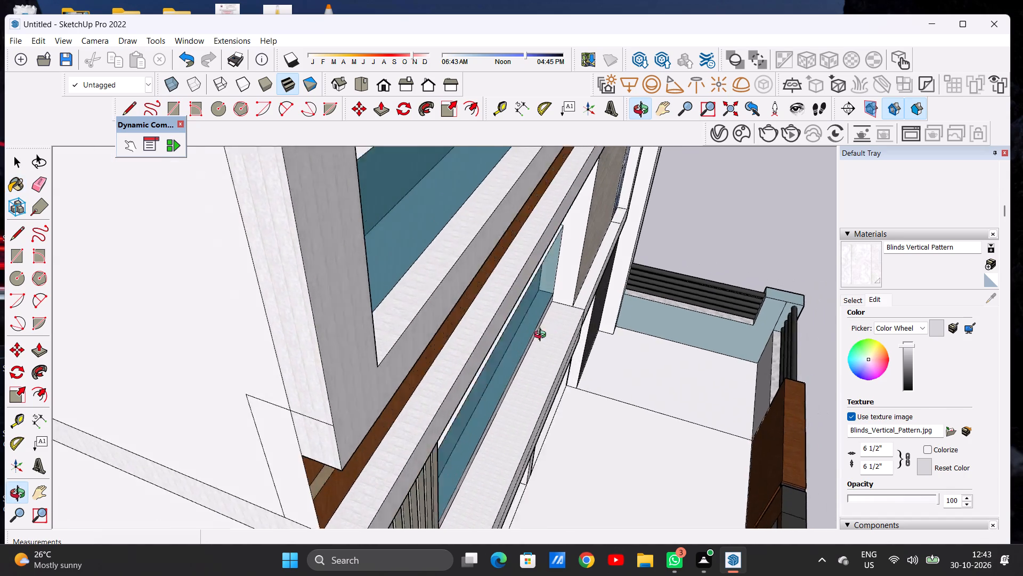
middle_drag(542, 336, 311, 338)
scroll(452, 357, down, 11)
middle_drag(496, 363, 468, 312)
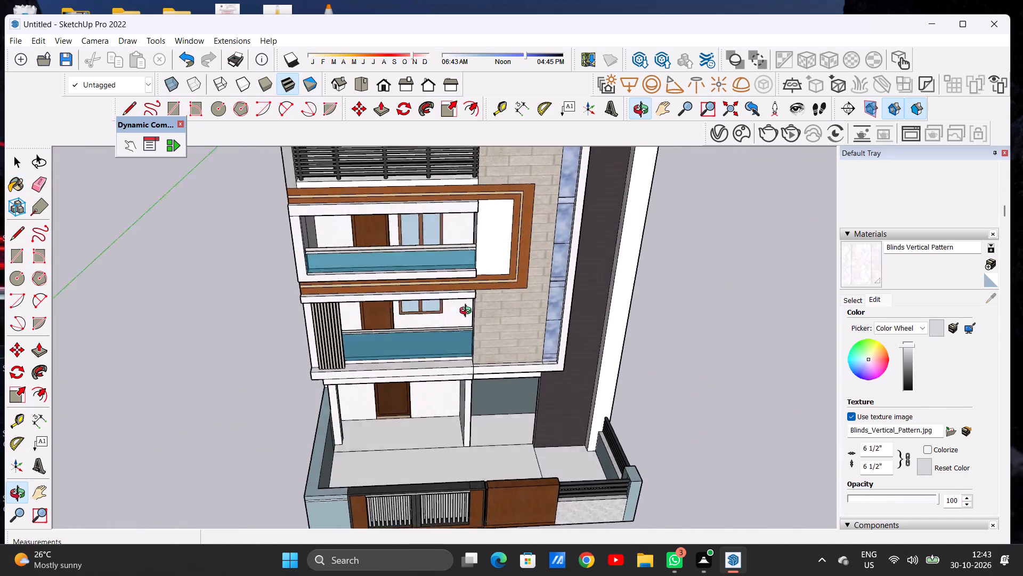
middle_drag(468, 312, 448, 260)
scroll(495, 343, down, 7)
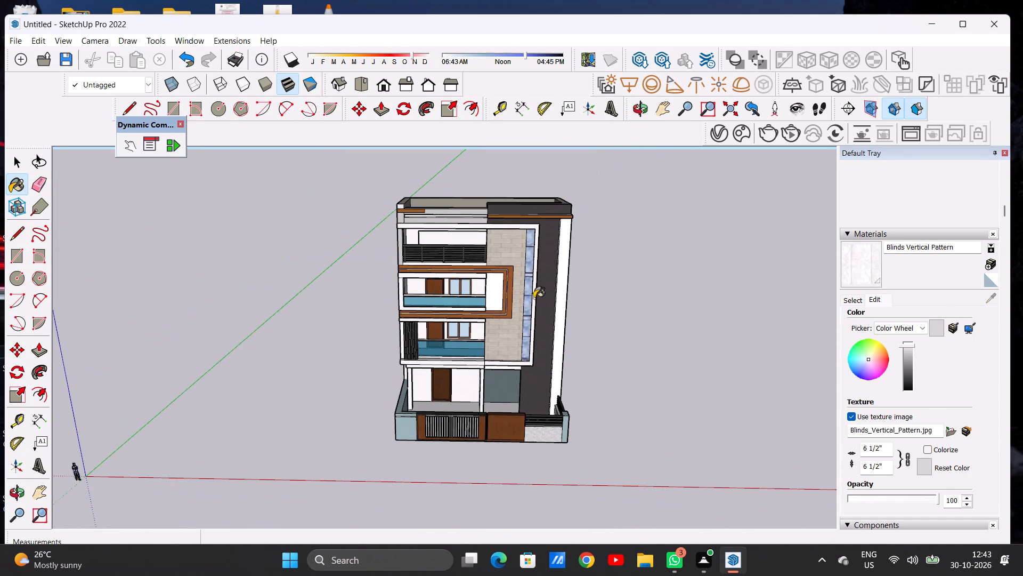
scroll(565, 355, up, 1)
scroll(565, 359, down, 1)
scroll(563, 363, up, 20)
click(555, 373)
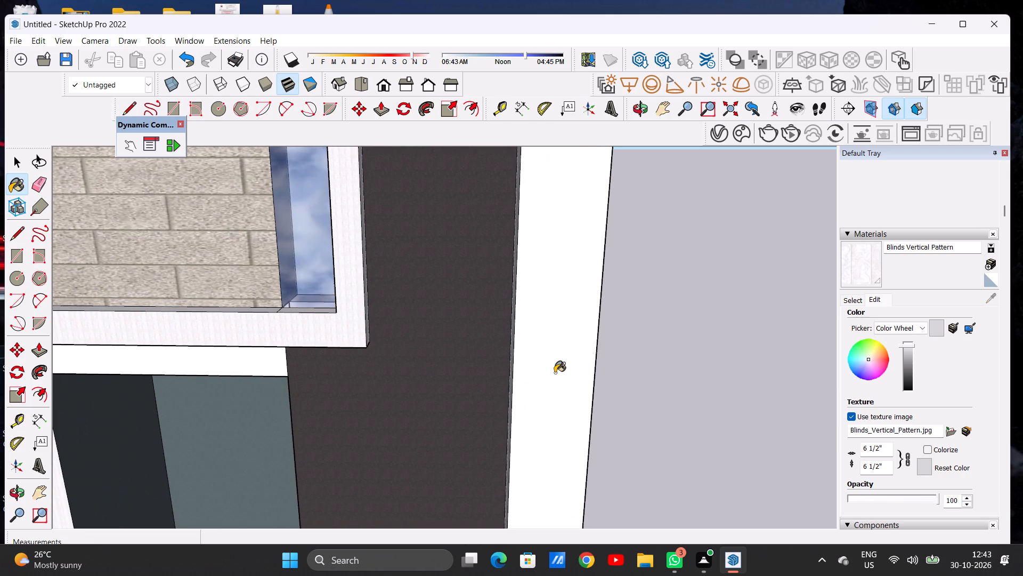
Paint the lower corner of the stone cladding's frame and the beam above the ground-floor side opening with Blinds Vertical Pattern.
scroll(507, 360, down, 13)
middle_drag(551, 364, 400, 358)
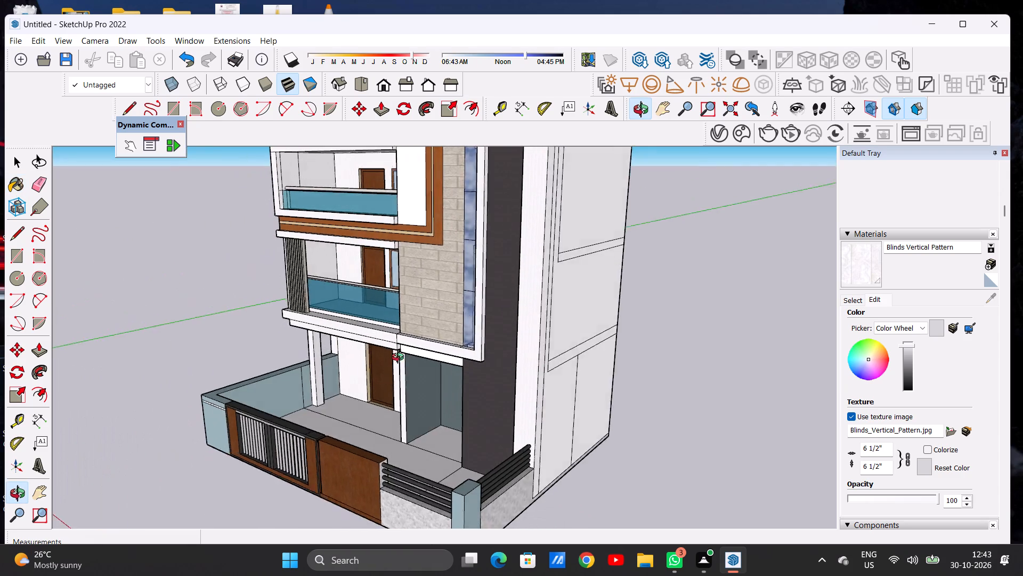
middle_drag(400, 358, 451, 378)
scroll(463, 378, down, 7)
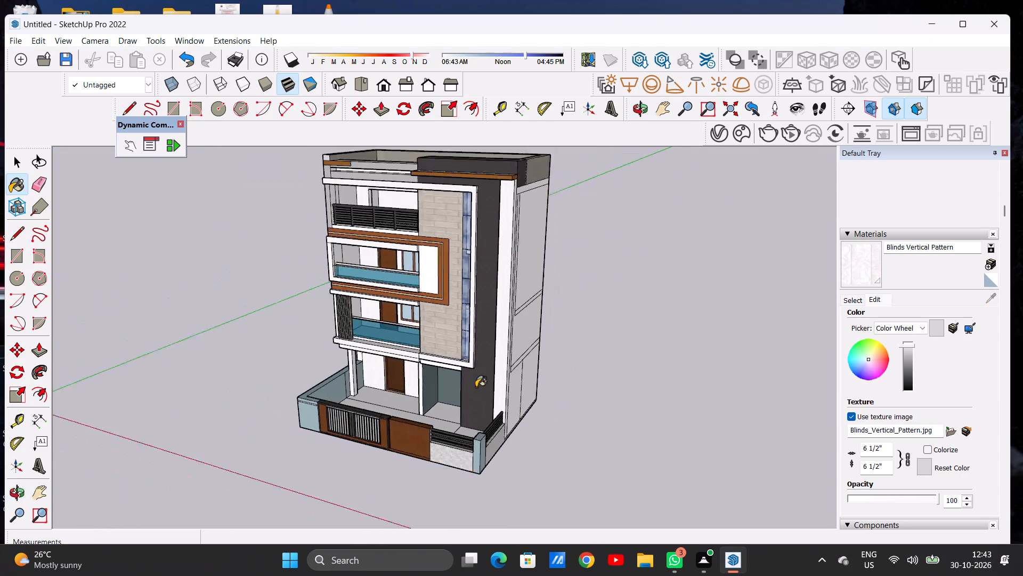
scroll(476, 387, down, 4)
middle_drag(459, 390, 553, 356)
scroll(473, 370, up, 1)
scroll(473, 370, down, 1)
scroll(473, 370, up, 5)
scroll(473, 370, up, 16)
scroll(485, 370, down, 1)
scroll(486, 367, up, 6)
click(488, 362)
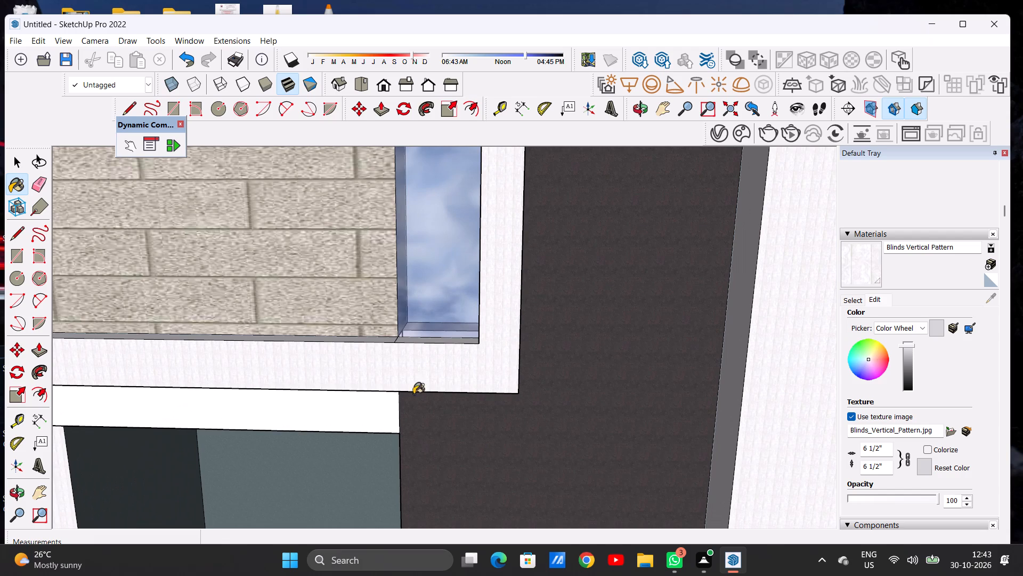
click(375, 412)
scroll(507, 353, down, 11)
Paint the porch column beside the ground-floor side opening with Blinds Vertical Pattern.
scroll(352, 445, up, 3)
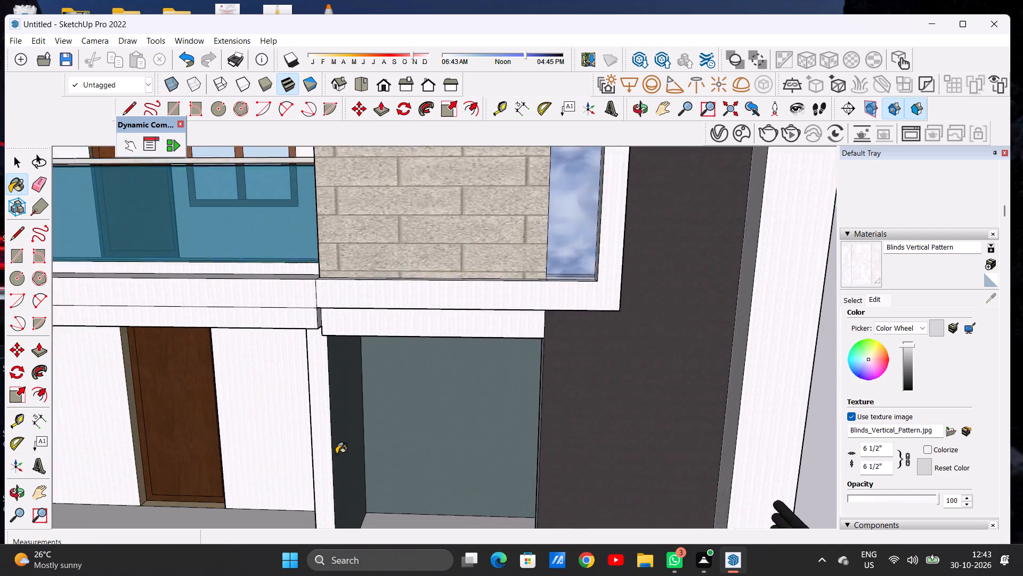
scroll(336, 454, up, 9)
click(317, 424)
scroll(427, 378, down, 15)
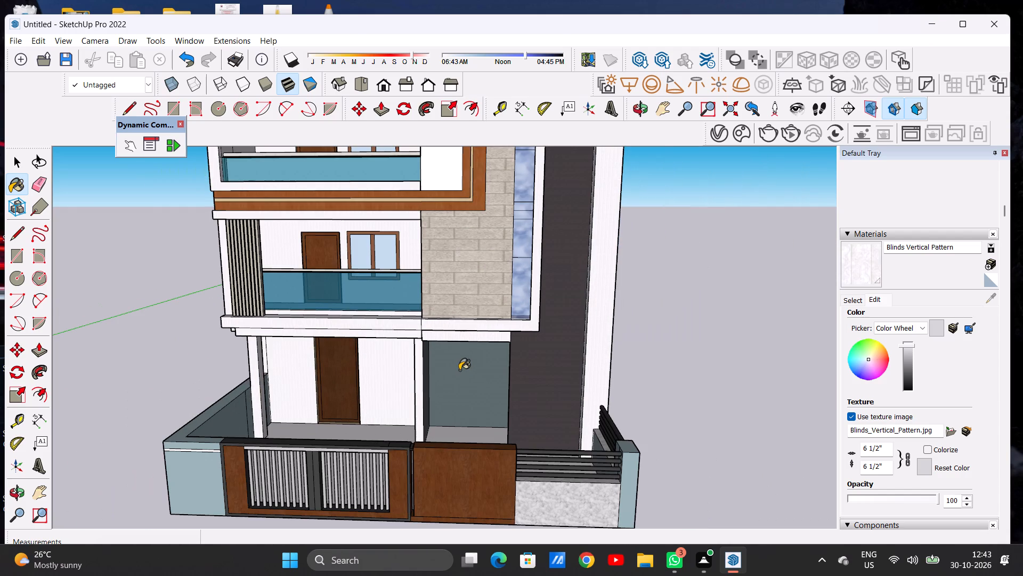
key(space)
Paint the white panel inside the second-floor wooden border with Cinder Block from Brick, Cladding and Siding.
click(859, 303)
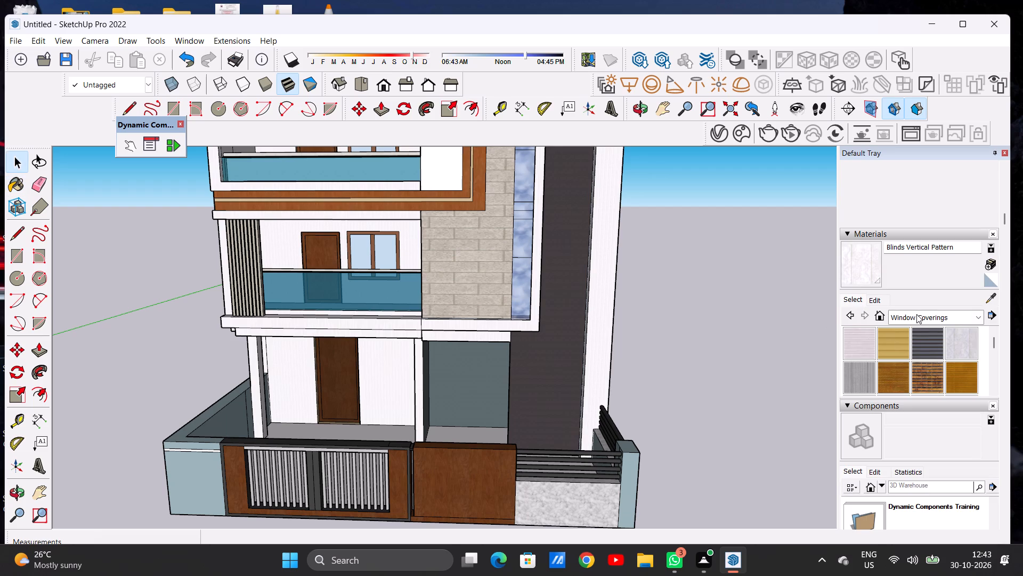
click(916, 314)
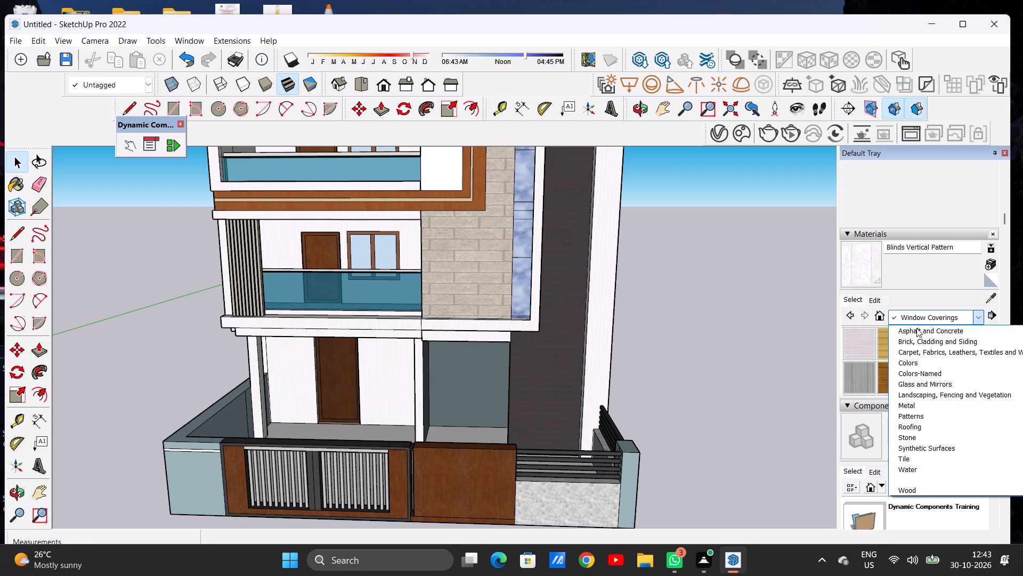
click(918, 339)
scroll(903, 359, down, 1)
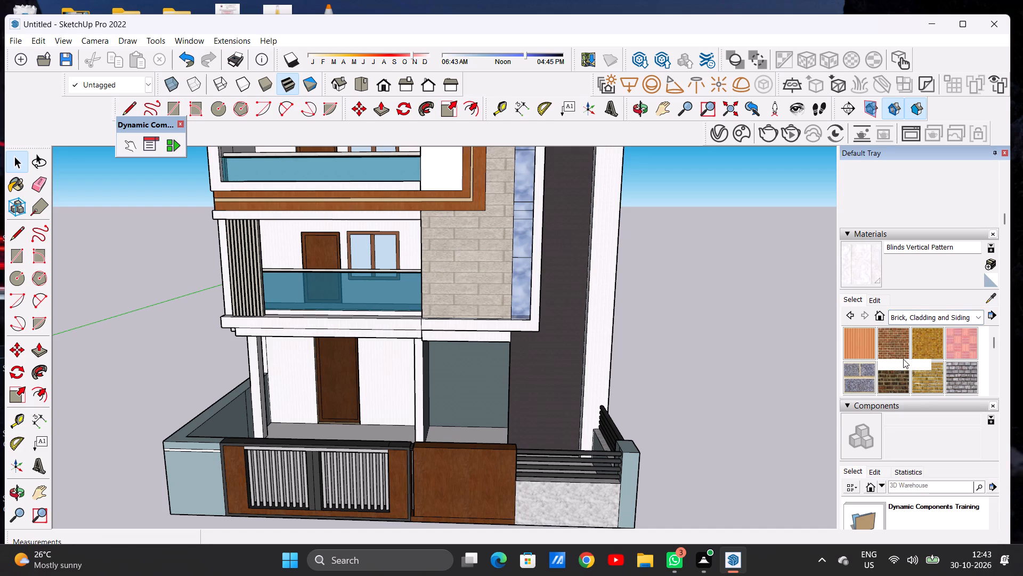
click(858, 354)
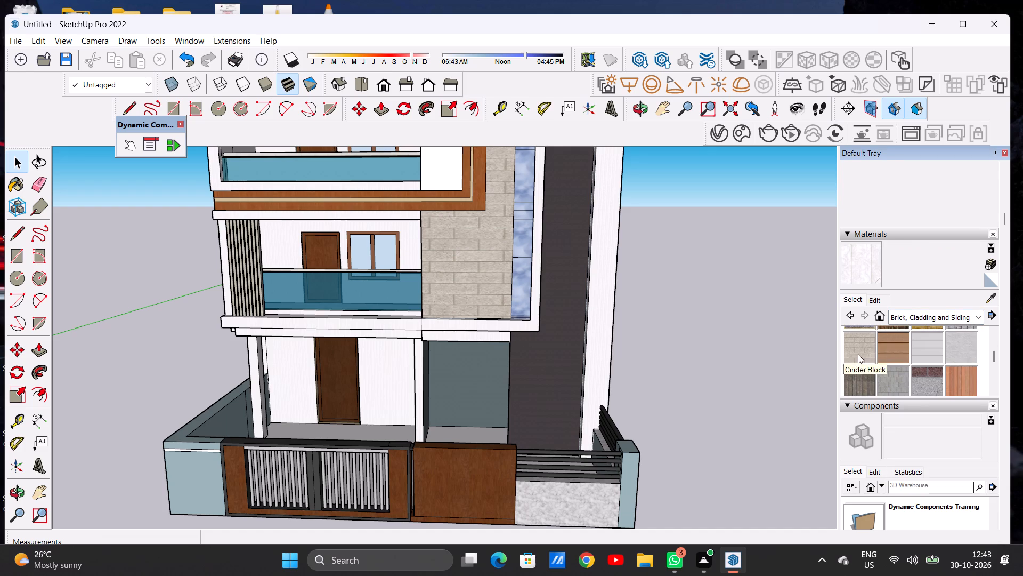
scroll(612, 364, down, 8)
scroll(523, 255, up, 12)
scroll(533, 263, down, 1)
scroll(534, 266, up, 2)
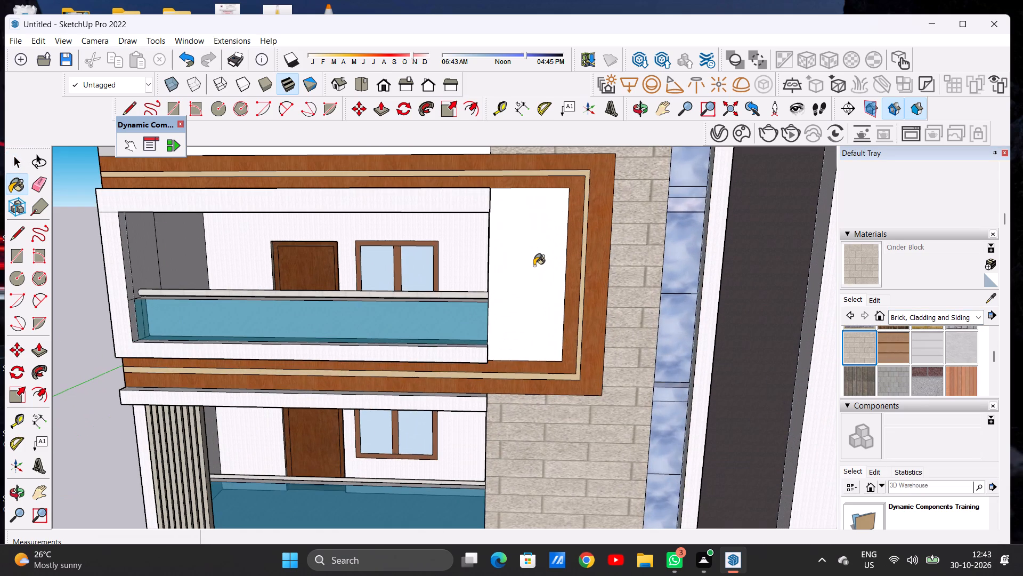
click(532, 266)
Set the new Cinder Block material's texture height to 10'.
click(869, 304)
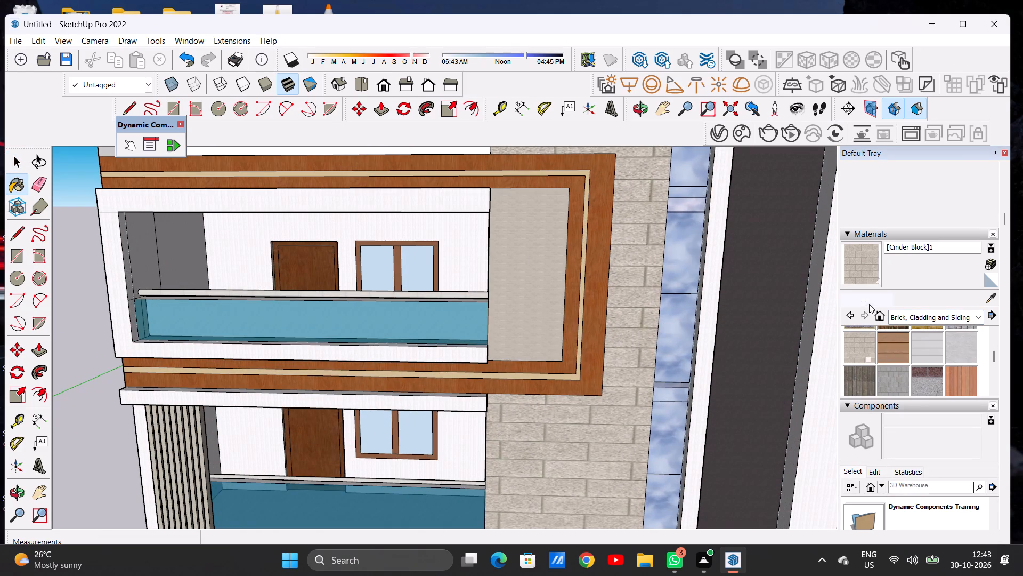
scroll(898, 385, down, 1)
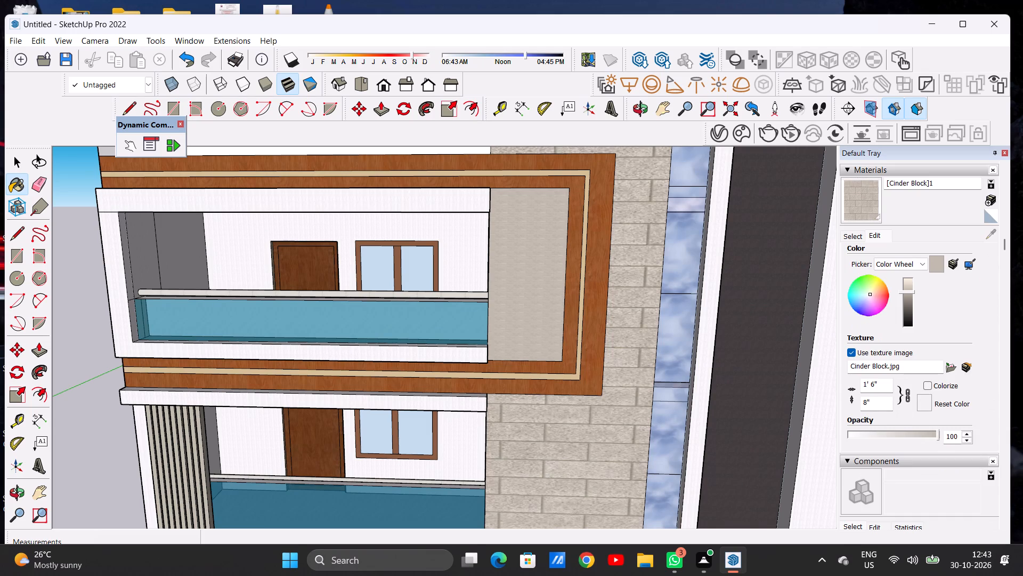
click(874, 405)
key(BackSpace)
key(BackSpace)
key(BackSpace)
key(BackSpace)
key(BackSpace)
key(BackSpace)
key(BackSpace)
key(BackSpace)
key(BackSpace)
key(BackSpace)
key(BackSpace)
key(BackSpace)
key(BackSpace)
key(BackSpace)
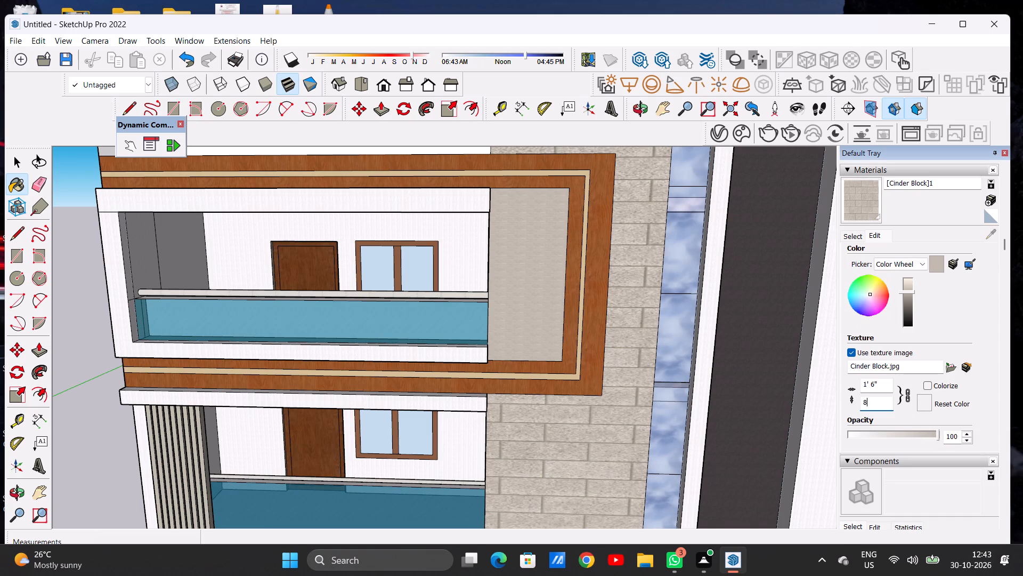
text(10')
key(Return)
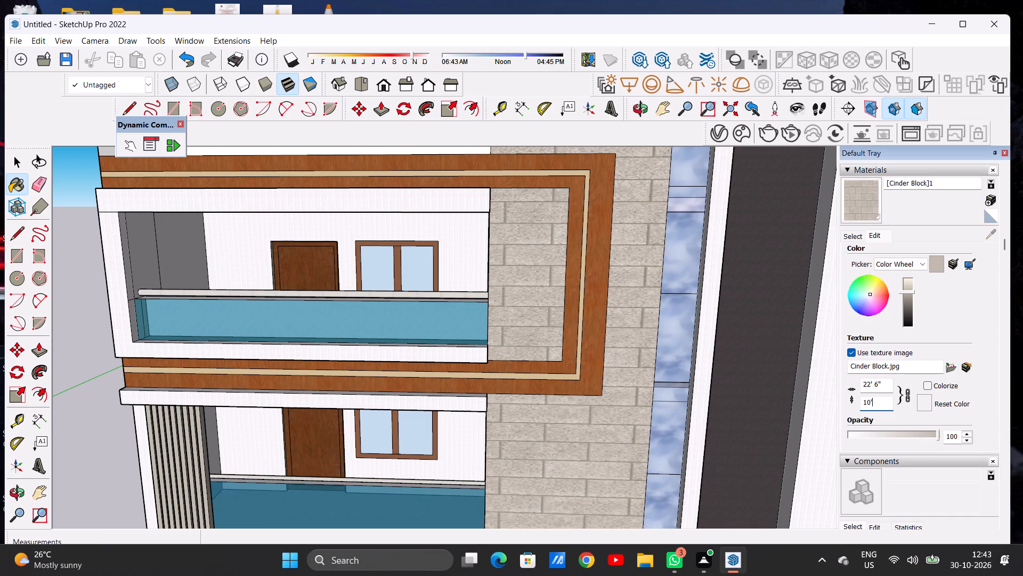
Examine the whole front facade and the top balcony from near, far and raised viewpoints.
key(space)
scroll(578, 335, down, 15)
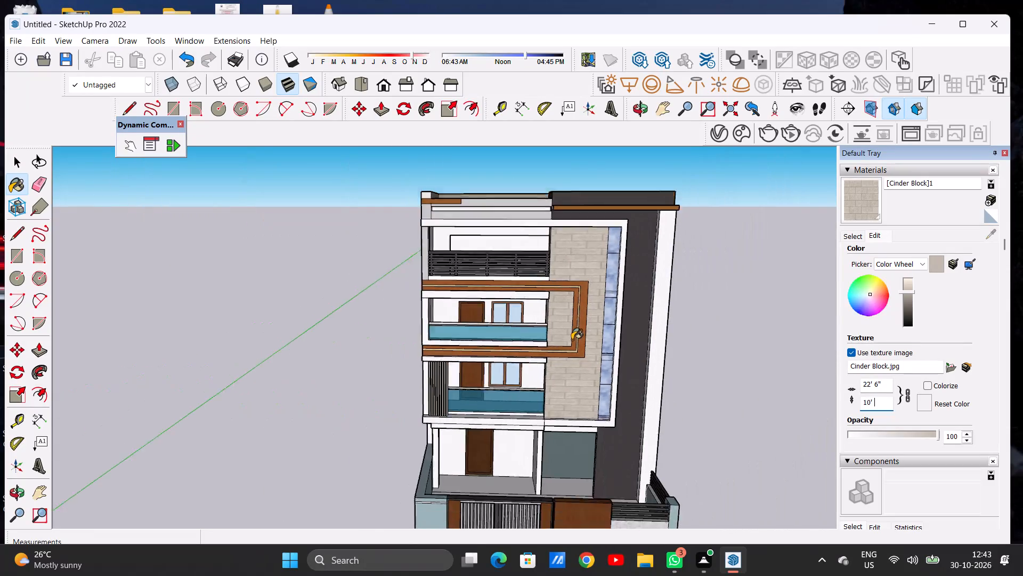
scroll(572, 340, down, 2)
click(703, 311)
key(space)
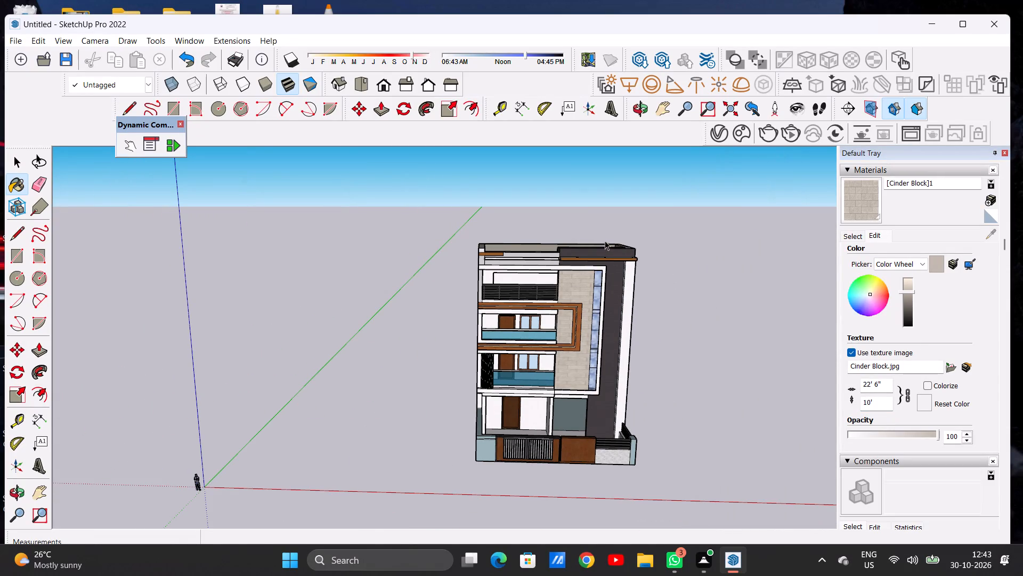
scroll(473, 330, down, 2)
middle_drag(500, 354, 494, 320)
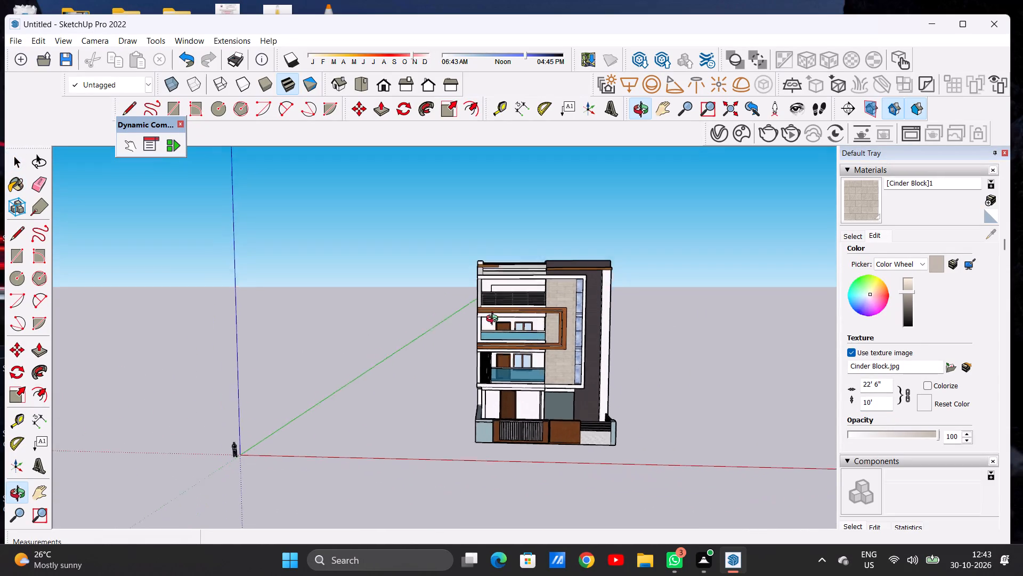
middle_drag(494, 320, 493, 316)
scroll(506, 284, up, 15)
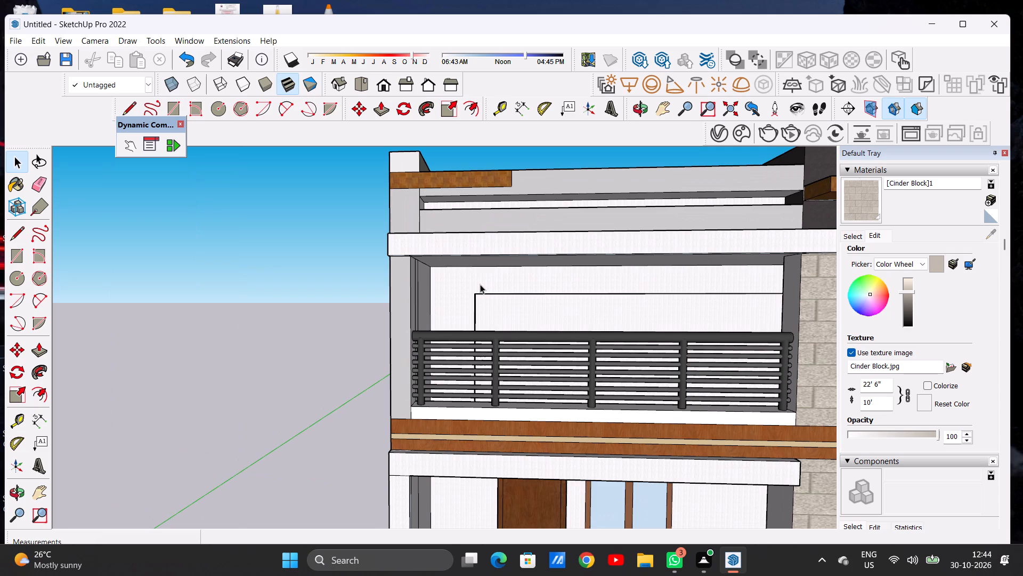
scroll(477, 287, down, 19)
scroll(468, 291, up, 1)
scroll(509, 284, down, 1)
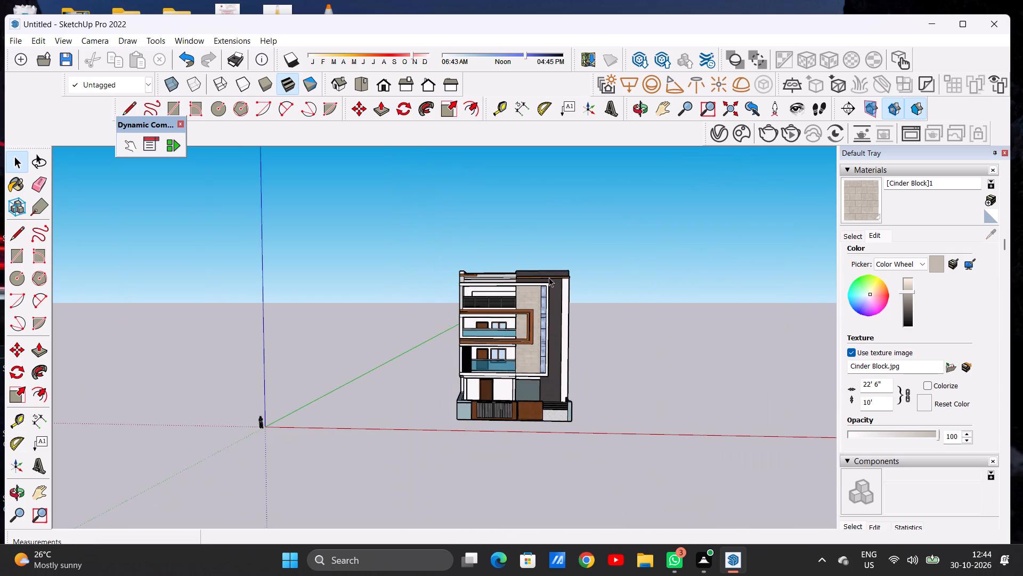
scroll(637, 269, down, 4)
scroll(587, 338, up, 4)
scroll(587, 345, down, 1)
scroll(587, 345, up, 1)
middle_drag(532, 374, 530, 433)
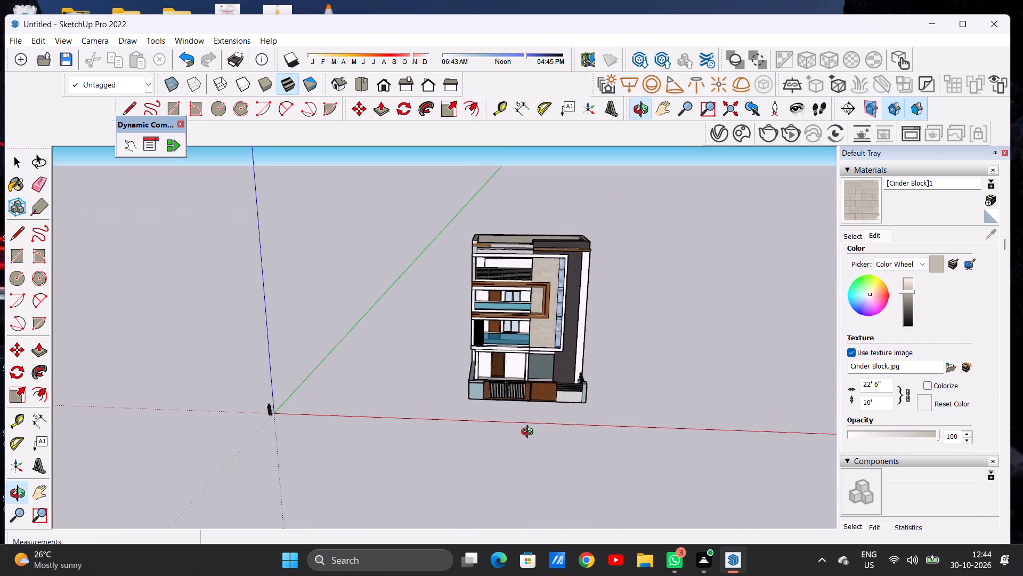
middle_drag(530, 433, 523, 497)
Paint the top and front faces of the ledge under the top-floor balcony railing with Blinds Vertical Pattern from Window Coverings.
scroll(511, 260, up, 3)
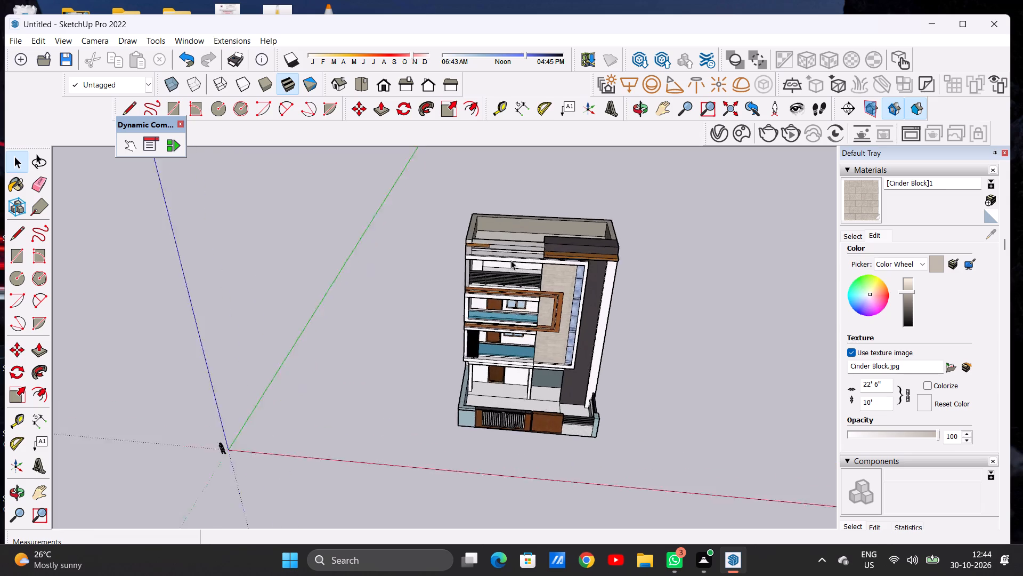
scroll(511, 260, up, 10)
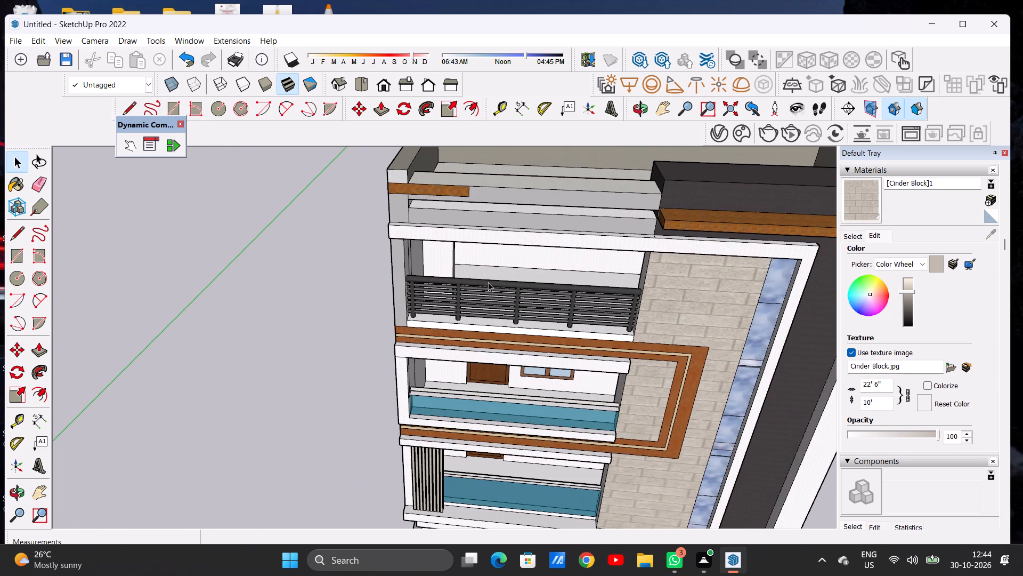
middle_drag(489, 305, 485, 335)
scroll(530, 286, up, 7)
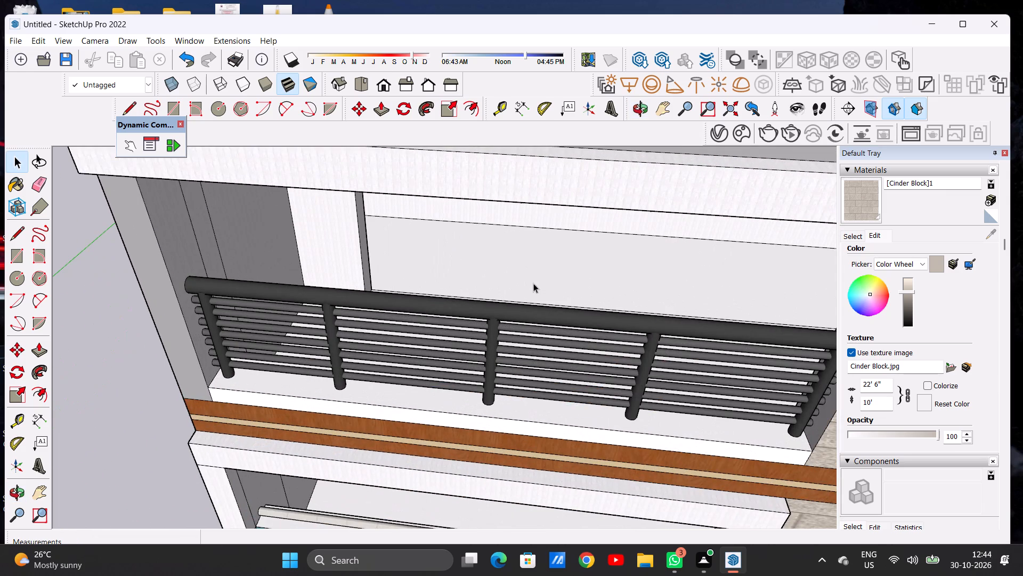
scroll(506, 277, down, 4)
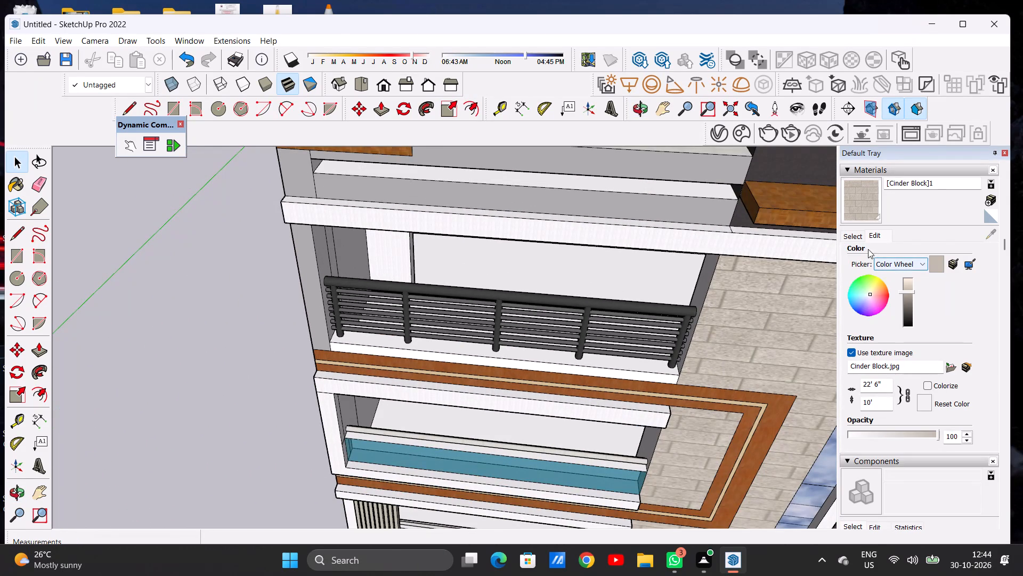
click(860, 237)
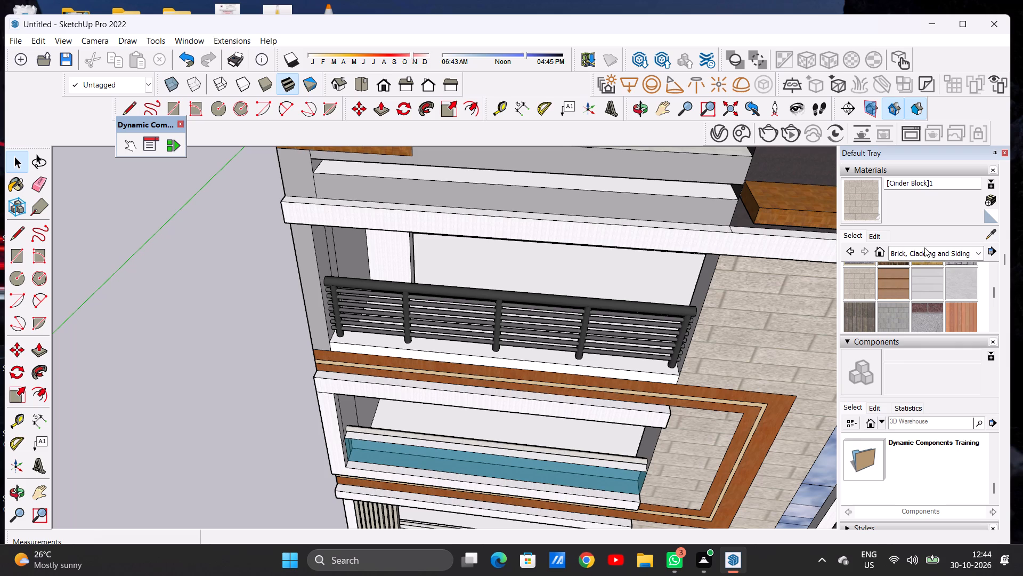
click(928, 254)
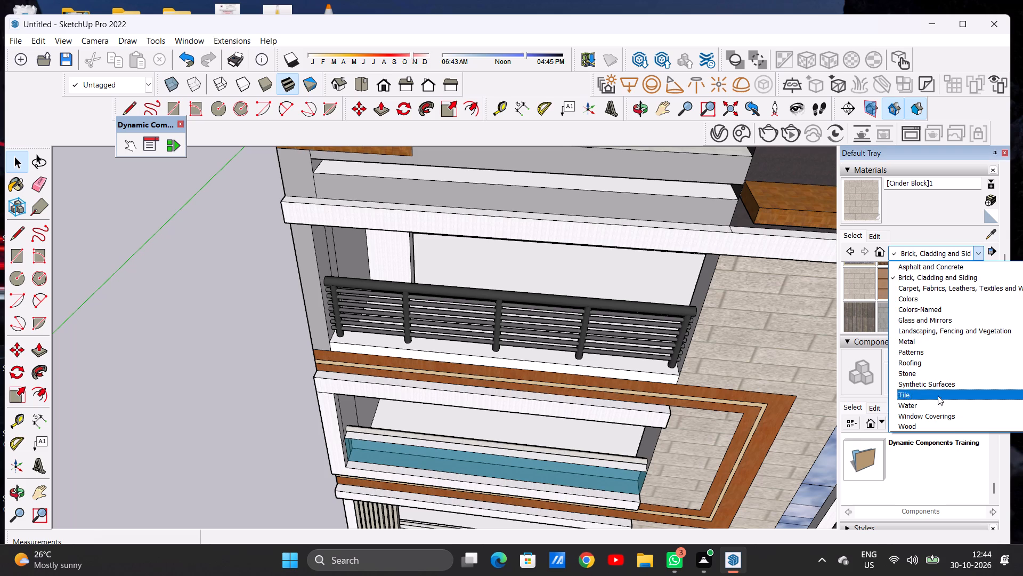
click(937, 419)
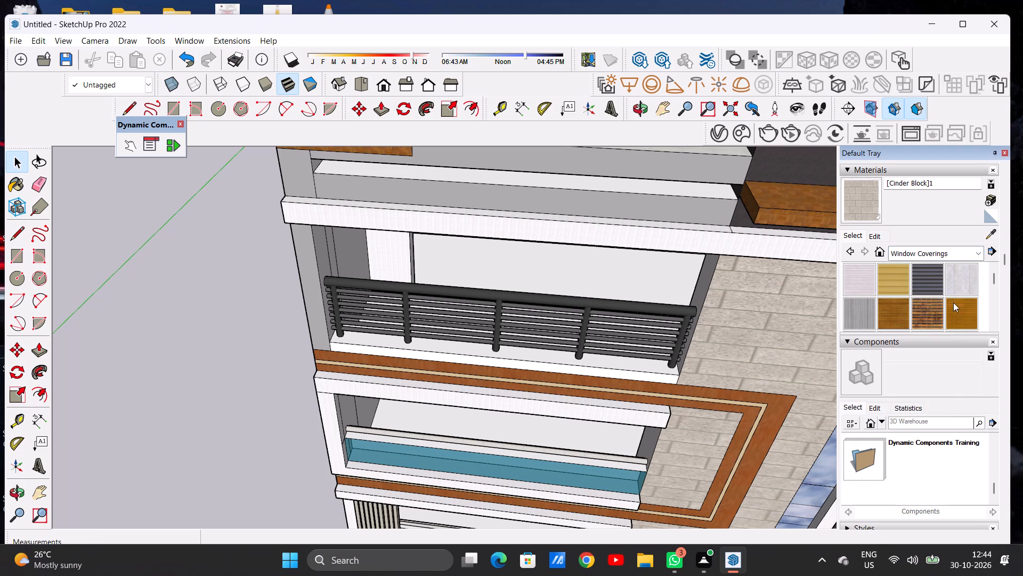
click(954, 279)
scroll(524, 433, up, 4)
scroll(524, 433, down, 1)
scroll(524, 433, up, 1)
scroll(524, 433, down, 1)
scroll(524, 433, up, 2)
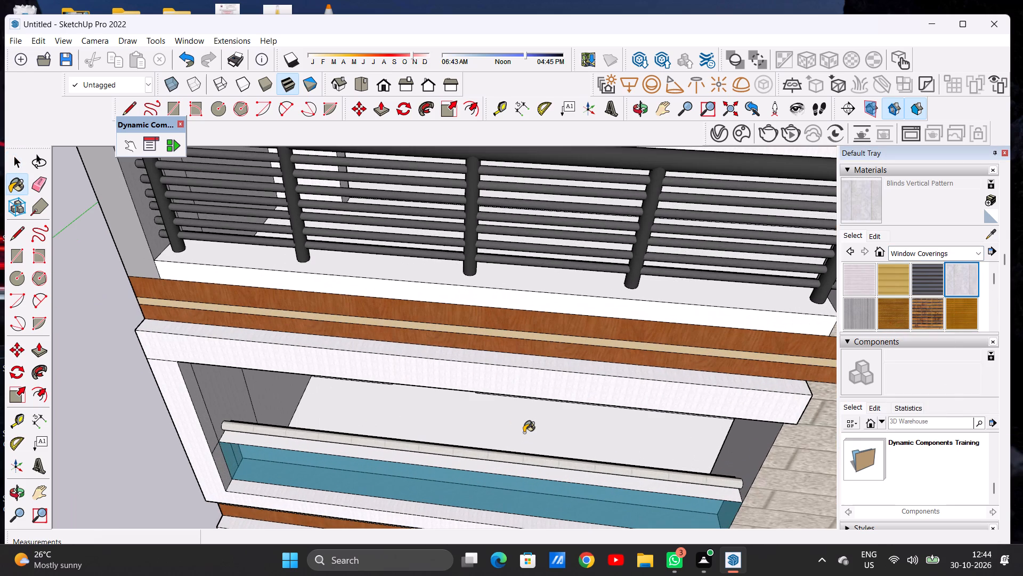
scroll(613, 294, up, 7)
click(613, 287)
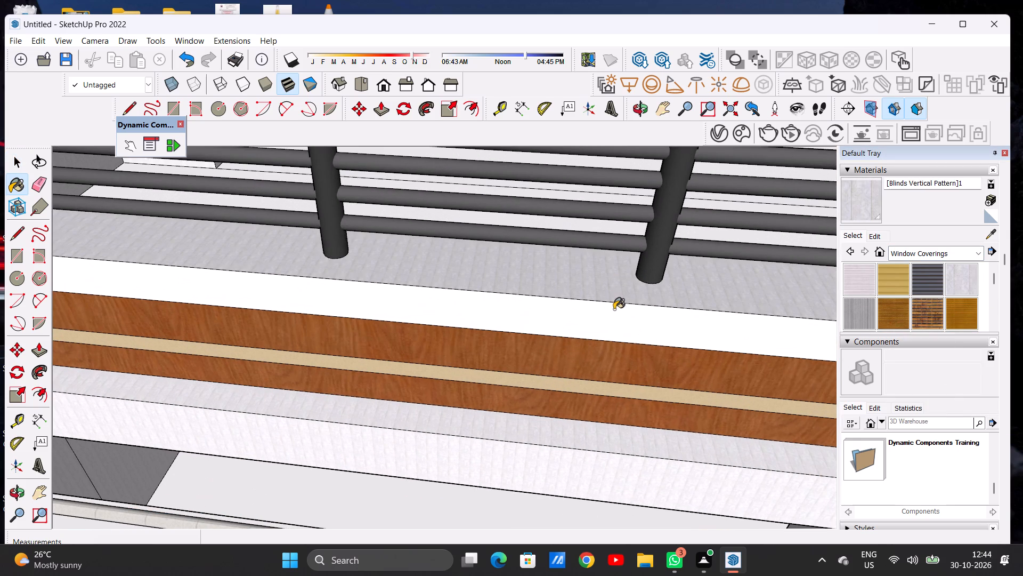
click(615, 312)
Lighten the colour of the new Blinds Vertical Pattern material on the top-floor balcony ledge.
scroll(610, 326, down, 13)
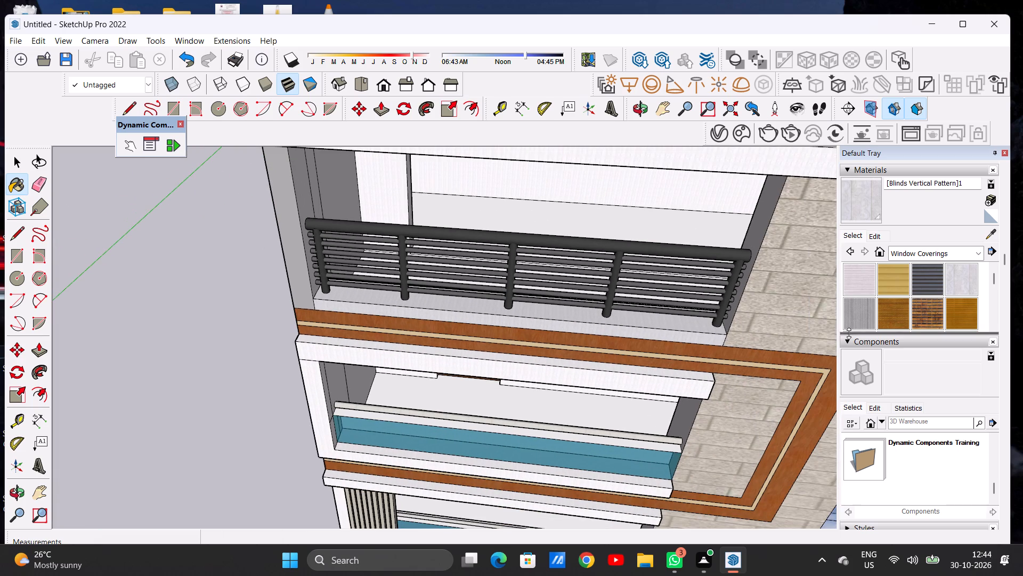
click(876, 239)
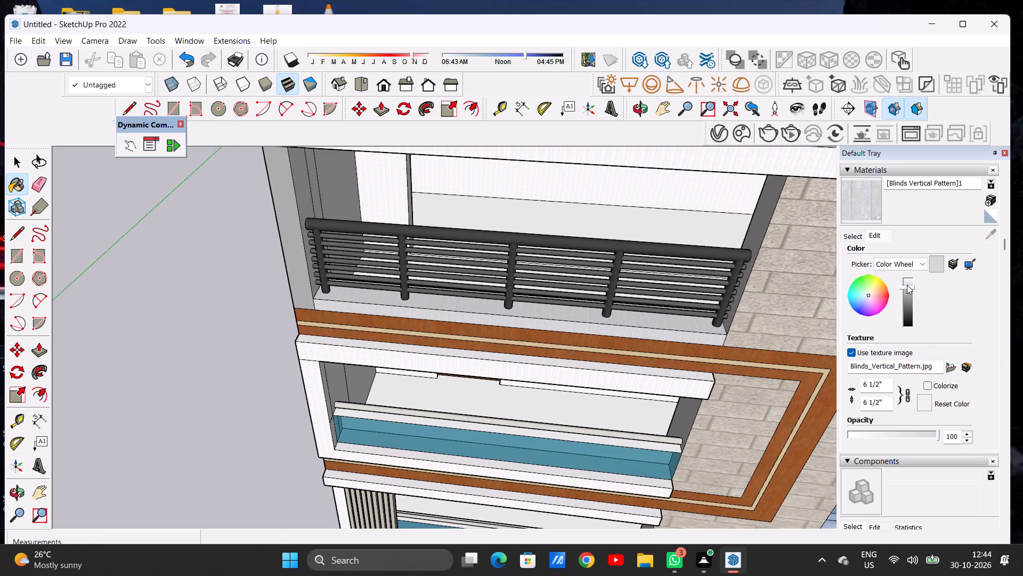
click(907, 285)
scroll(542, 353, down, 7)
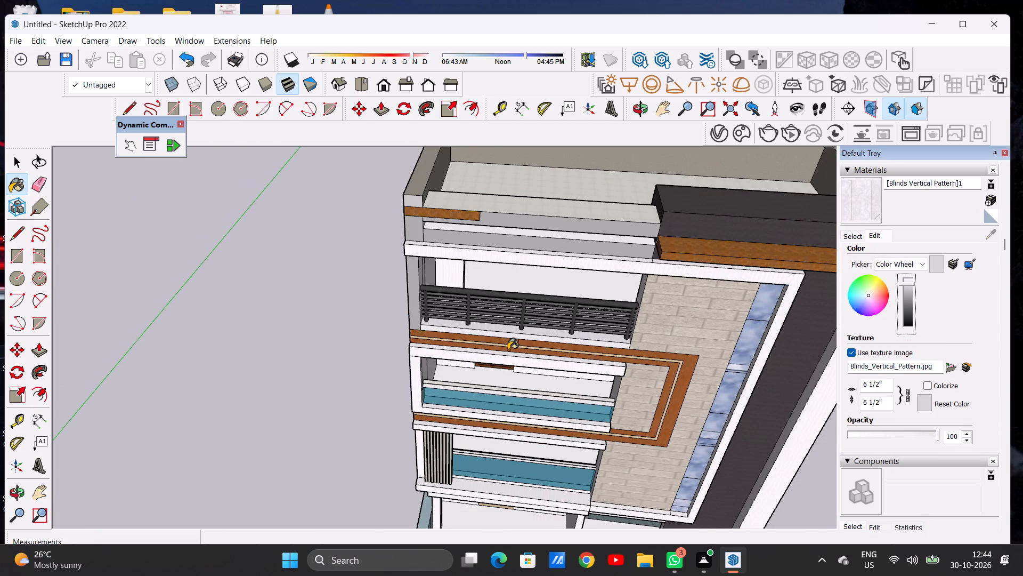
key(space)
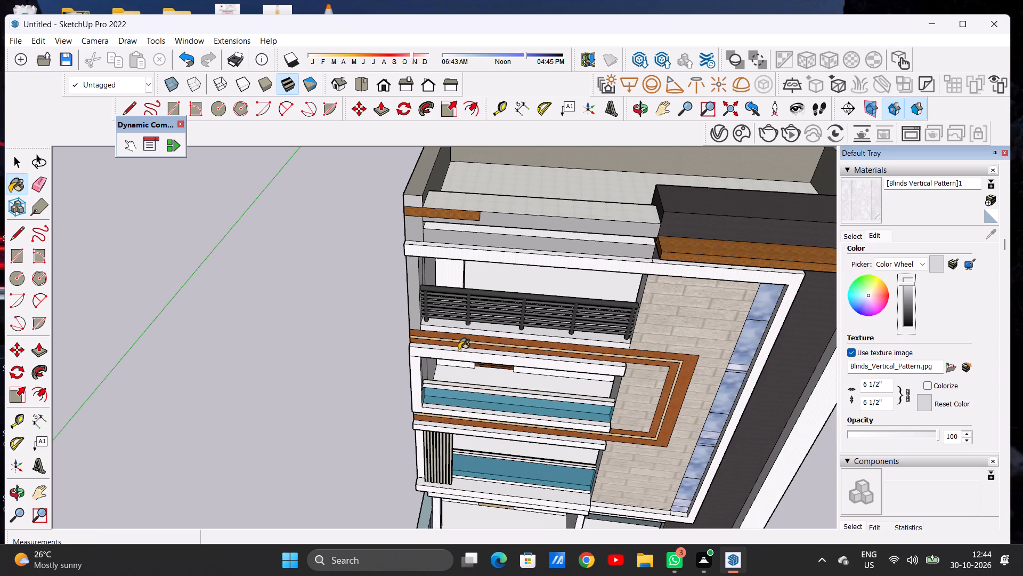
click(375, 356)
key(space)
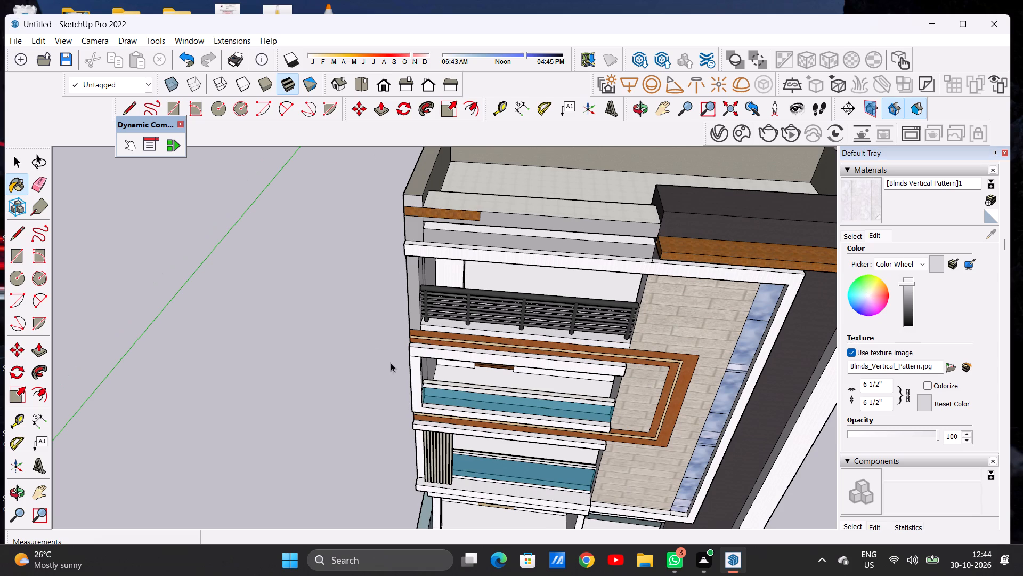
Paint the rear part of the top-floor balcony floor with Suede Blue from the Carpet, Fabrics, Leathers, Textiles collection.
scroll(468, 317, down, 5)
middle_drag(495, 314, 491, 283)
scroll(530, 302, up, 13)
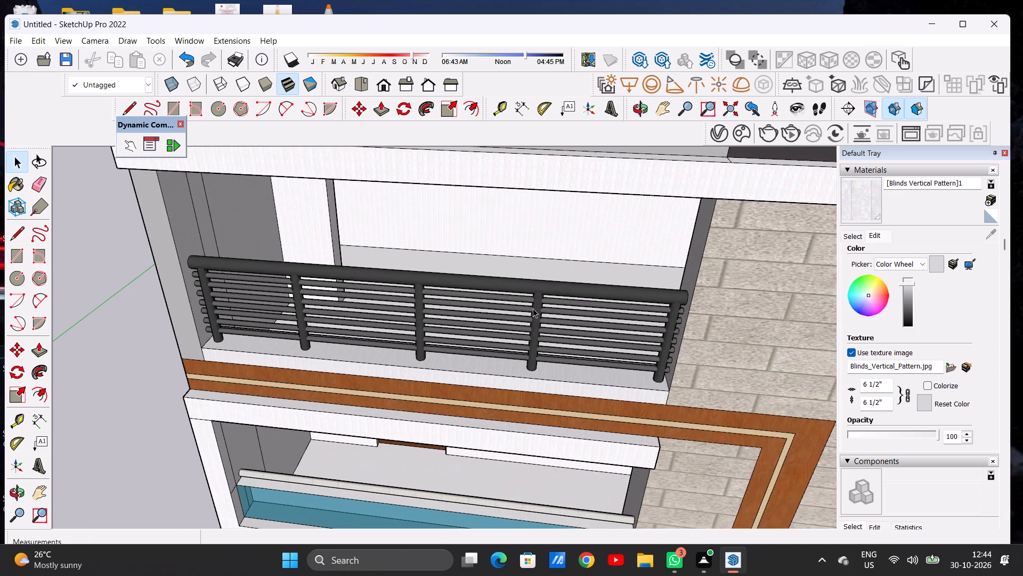
scroll(533, 285, down, 2)
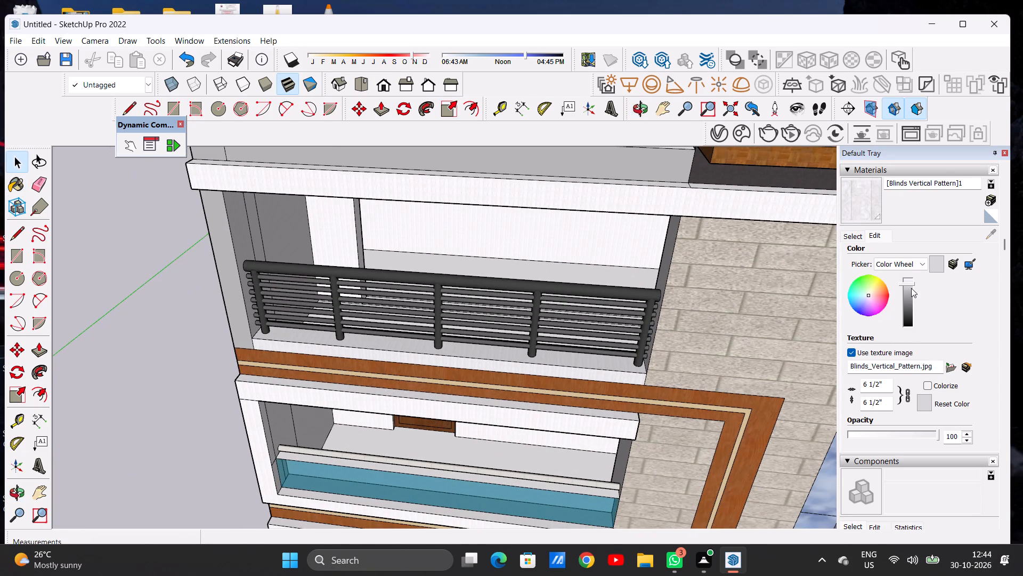
click(855, 235)
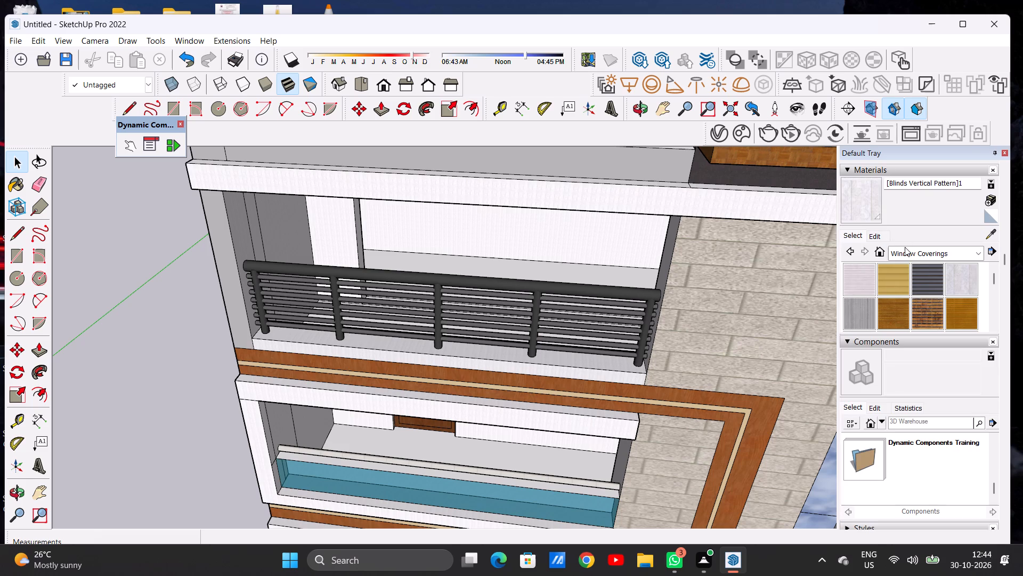
click(907, 252)
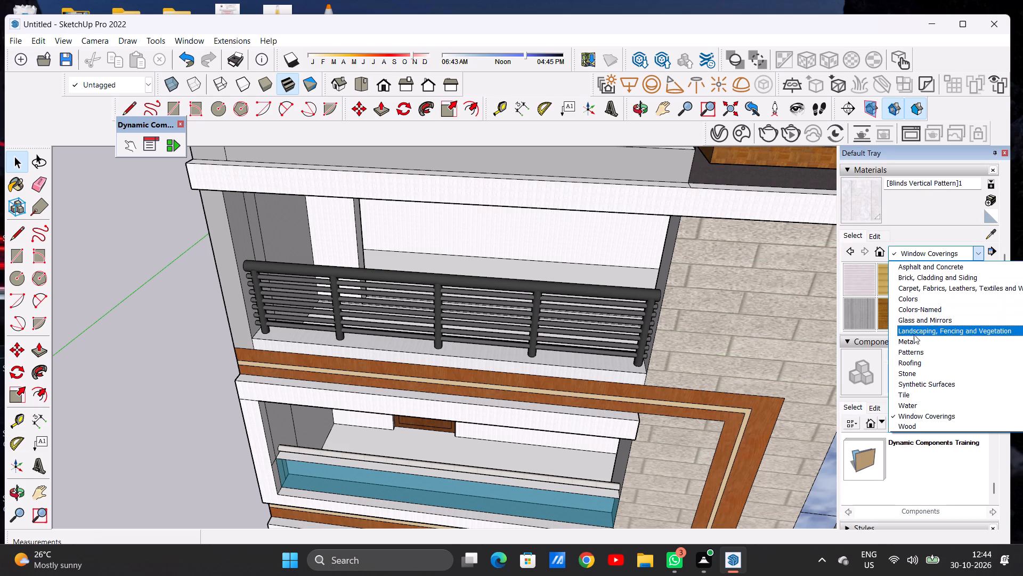
click(911, 289)
scroll(912, 300, down, 2)
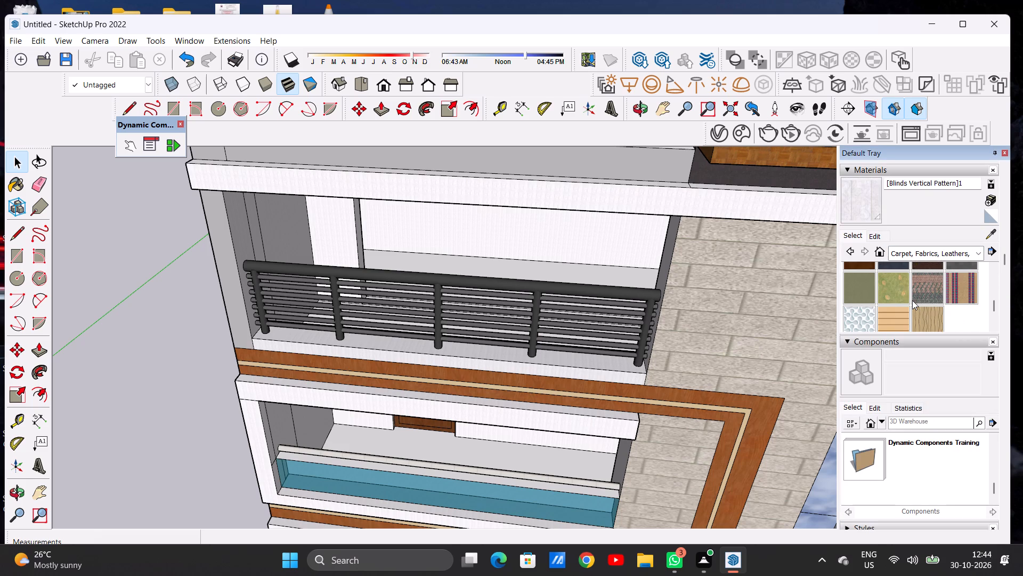
scroll(912, 300, up, 1)
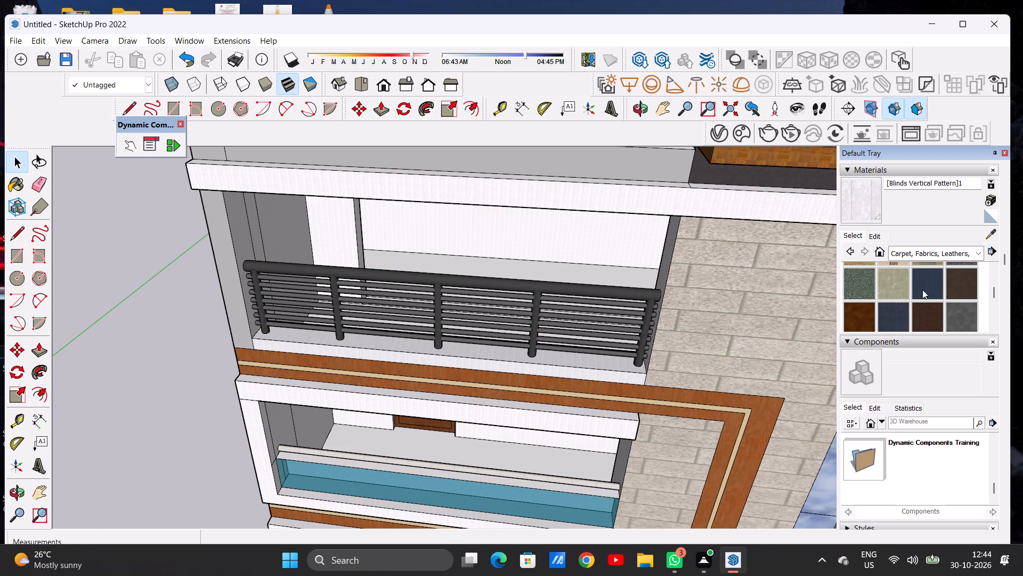
click(897, 315)
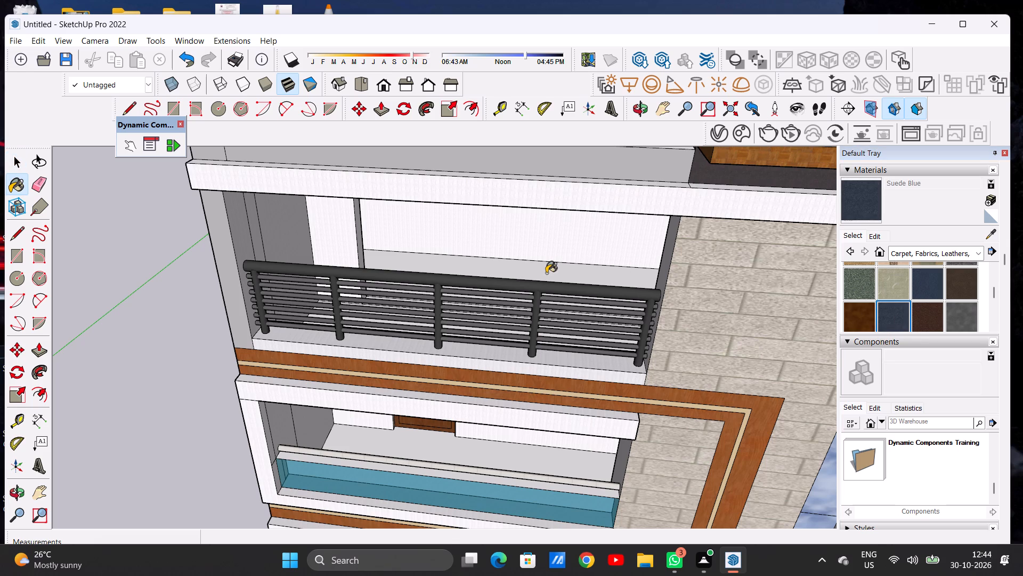
click(546, 273)
Paint the two remaining white floor strips behind the top-floor balcony railing with Suede Blue.
scroll(546, 273, up, 3)
scroll(546, 273, down, 1)
scroll(546, 273, up, 6)
scroll(554, 275, down, 5)
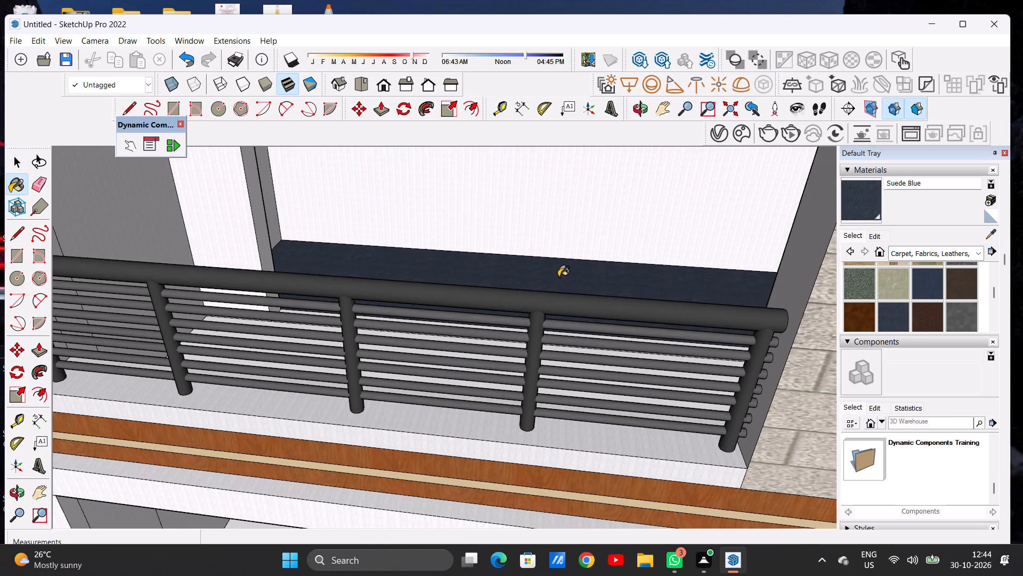
middle_drag(563, 286, 549, 354)
scroll(570, 335, up, 5)
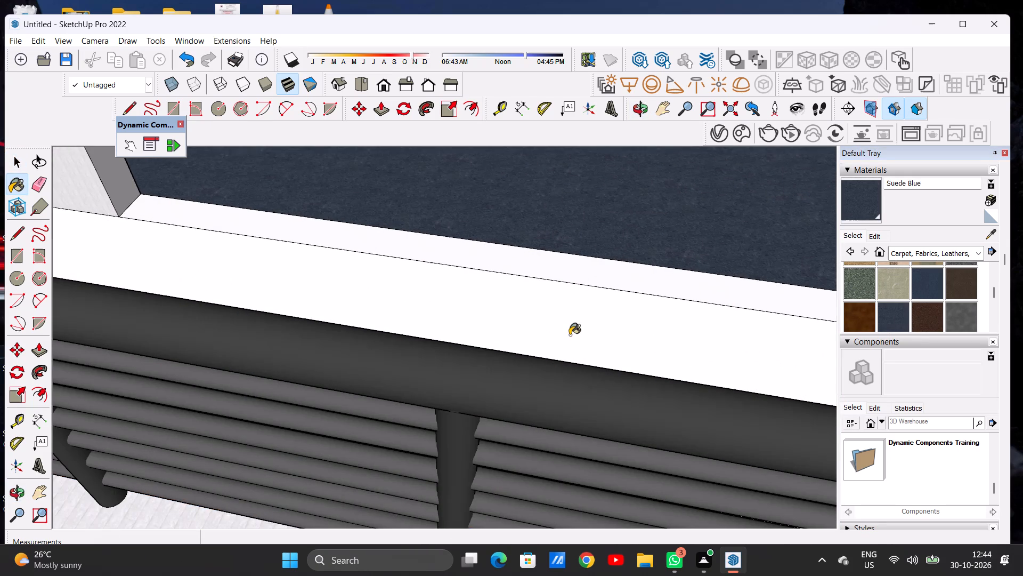
click(570, 335)
click(595, 270)
Inspect the top-floor balcony's floor finish up close and check the facade from above.
scroll(570, 295, down, 4)
scroll(570, 295, up, 1)
scroll(570, 295, down, 2)
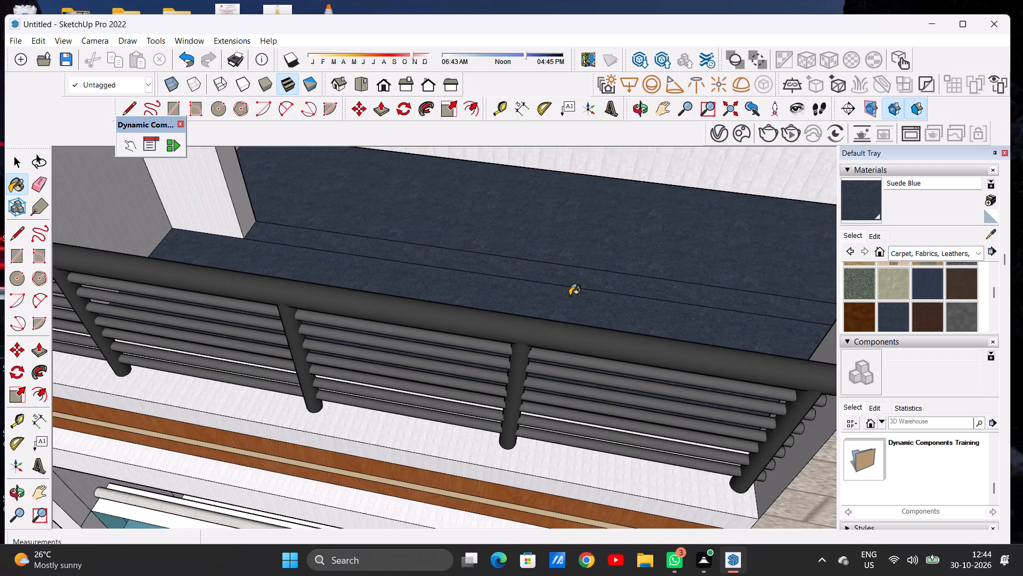
scroll(570, 295, down, 5)
scroll(576, 292, up, 1)
scroll(576, 292, down, 8)
middle_drag(573, 338, 574, 281)
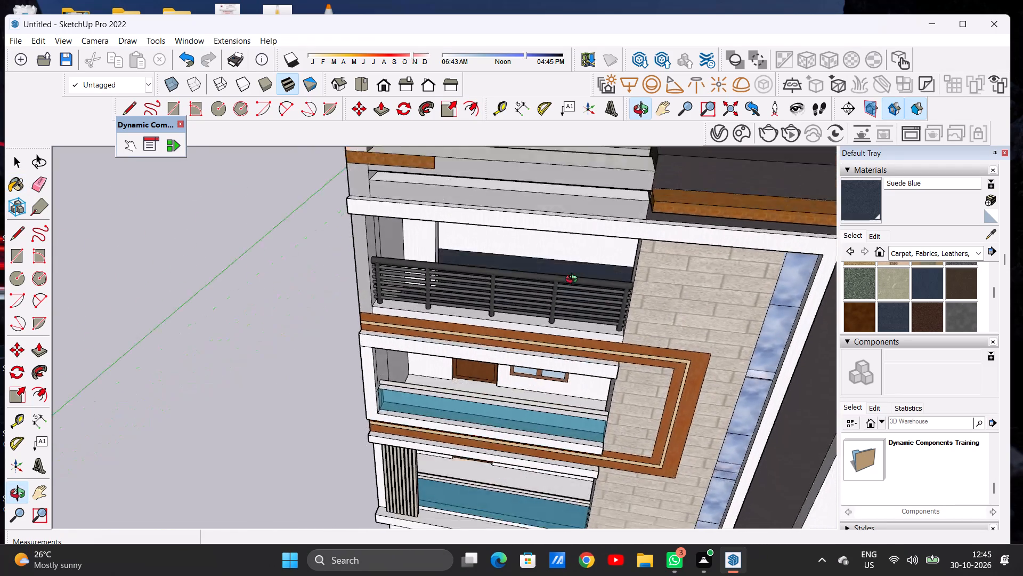
middle_drag(574, 281, 578, 346)
scroll(592, 320, up, 2)
scroll(592, 320, down, 1)
scroll(592, 320, up, 20)
scroll(592, 320, up, 4)
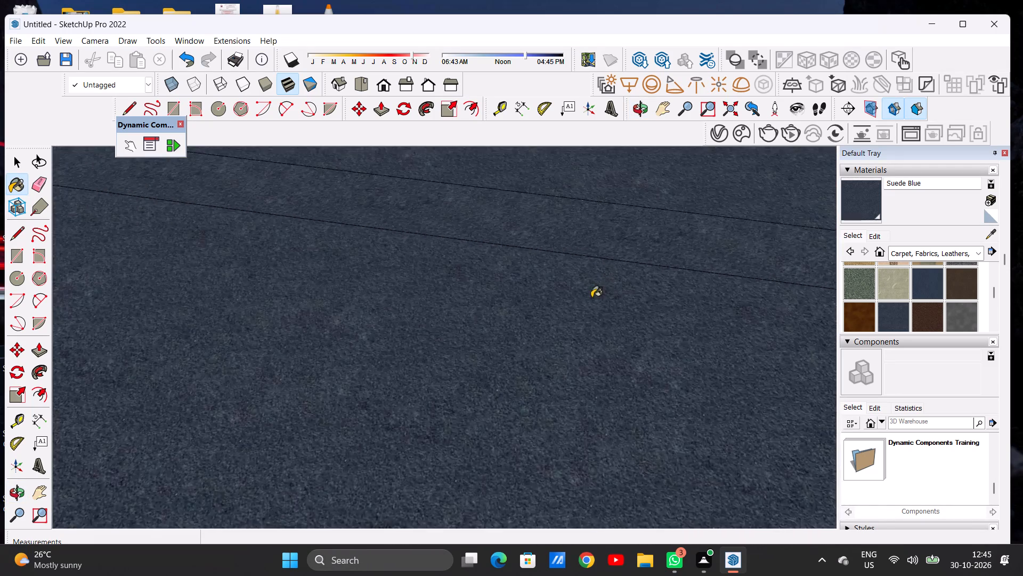
scroll(591, 298, up, 11)
scroll(571, 304, down, 20)
scroll(571, 304, down, 6)
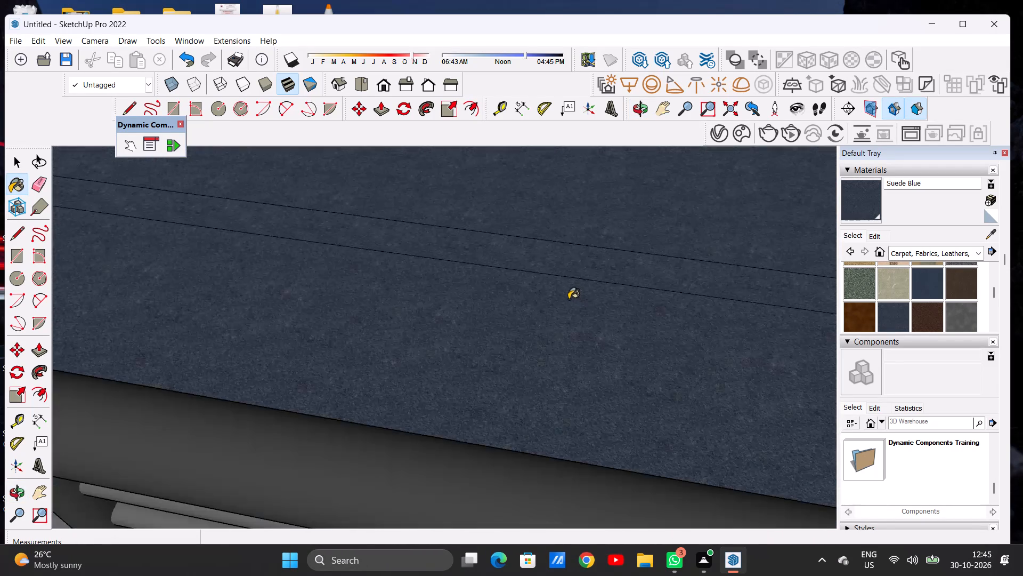
scroll(569, 299, down, 5)
scroll(568, 298, up, 1)
scroll(568, 297, down, 11)
scroll(584, 241, down, 13)
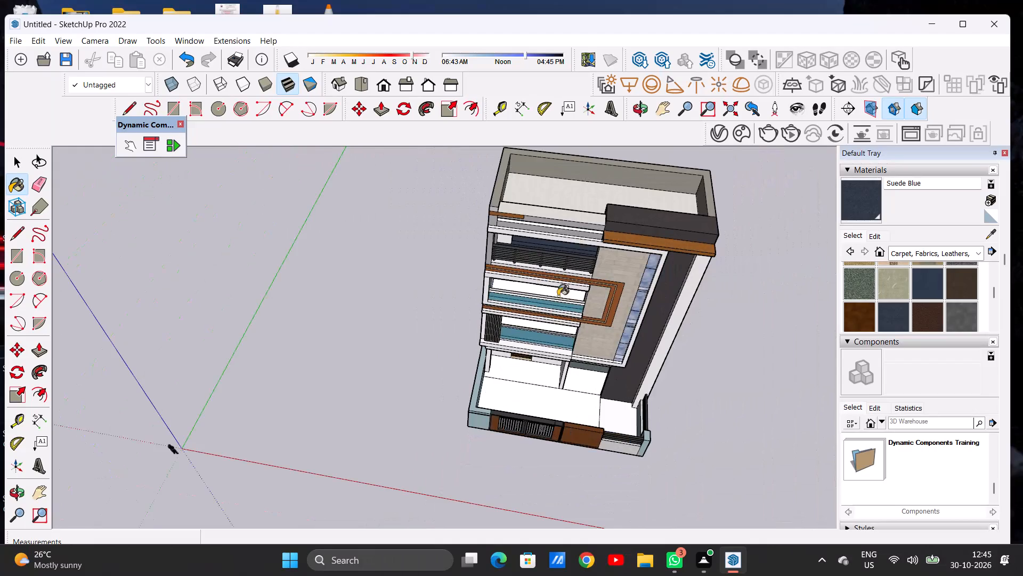
Paint the floor of the middle balcony, directly below the top-floor one, with Leather Red Brown from the Carpet, Fabrics, Leathers, Textiles collection.
scroll(550, 329, up, 7)
scroll(561, 261, up, 13)
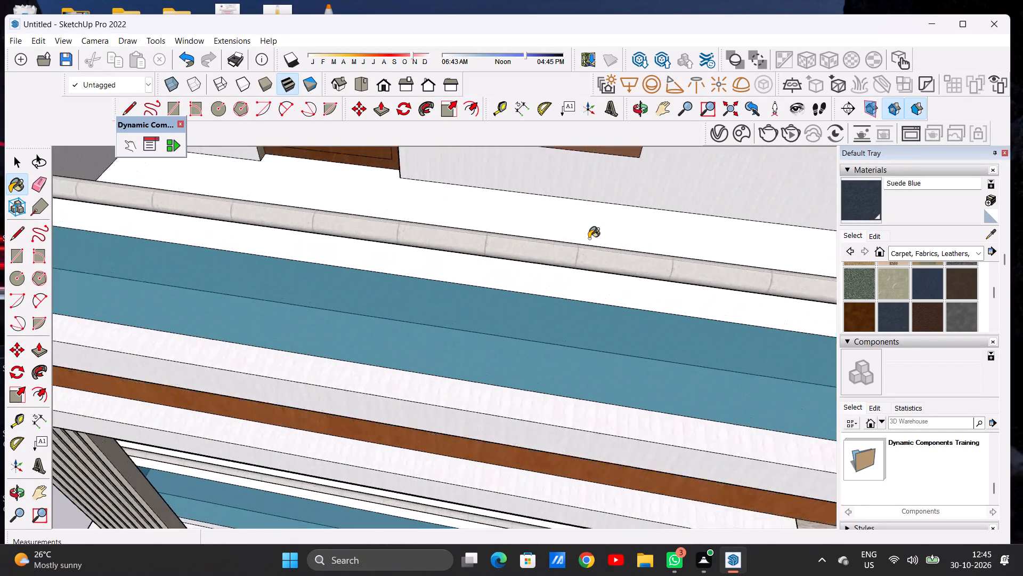
scroll(589, 238, up, 2)
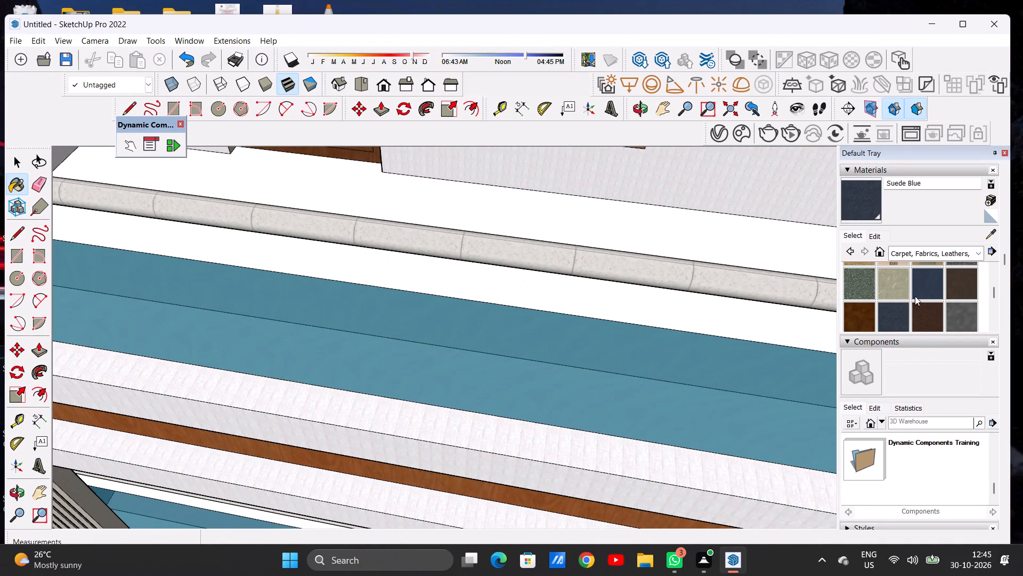
click(865, 308)
click(713, 245)
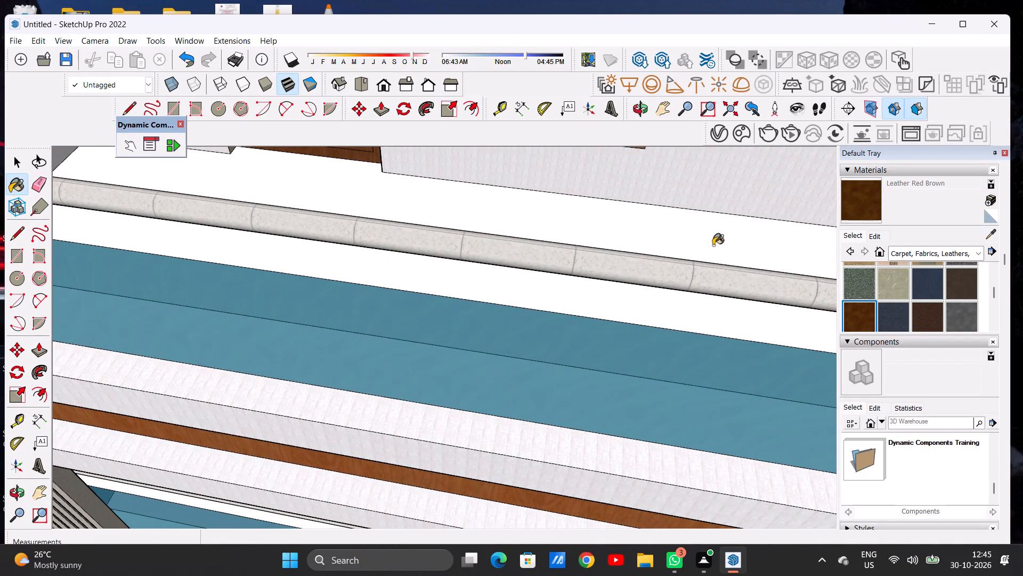
Inspect the middle balcony's brown floor up close, from the front and from the side.
scroll(653, 252, down, 3)
middle_drag(625, 242, 619, 270)
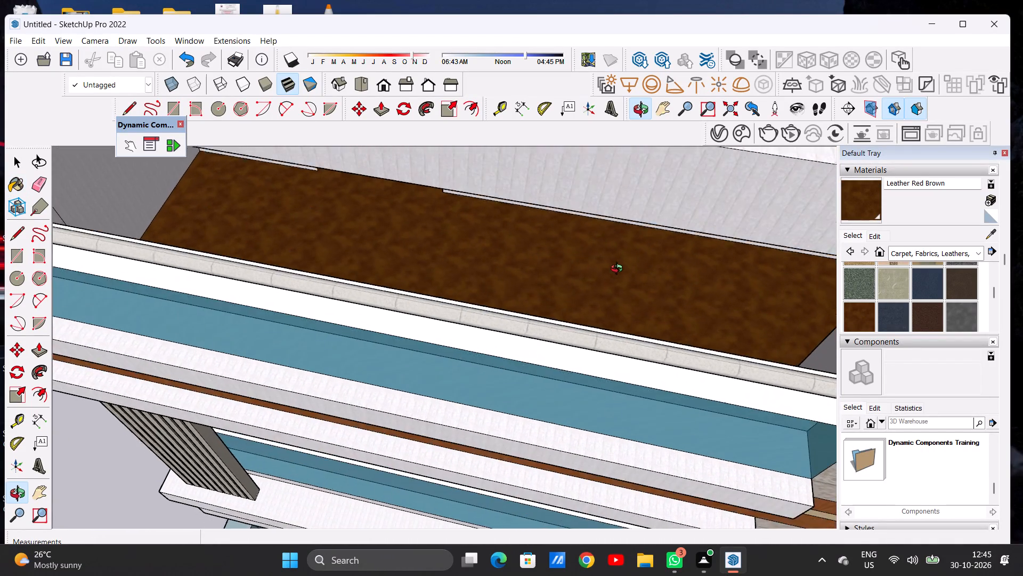
middle_drag(619, 270, 632, 250)
scroll(632, 250, up, 5)
middle_click(632, 250)
scroll(632, 250, down, 1)
scroll(632, 249, up, 6)
scroll(608, 271, down, 3)
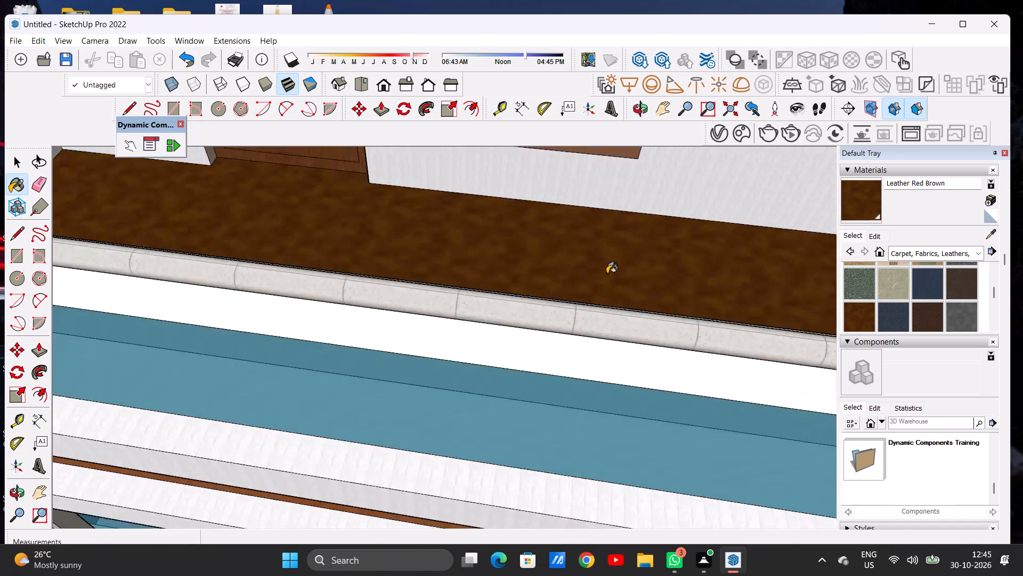
scroll(607, 274, down, 20)
scroll(607, 274, down, 3)
middle_drag(605, 307, 628, 221)
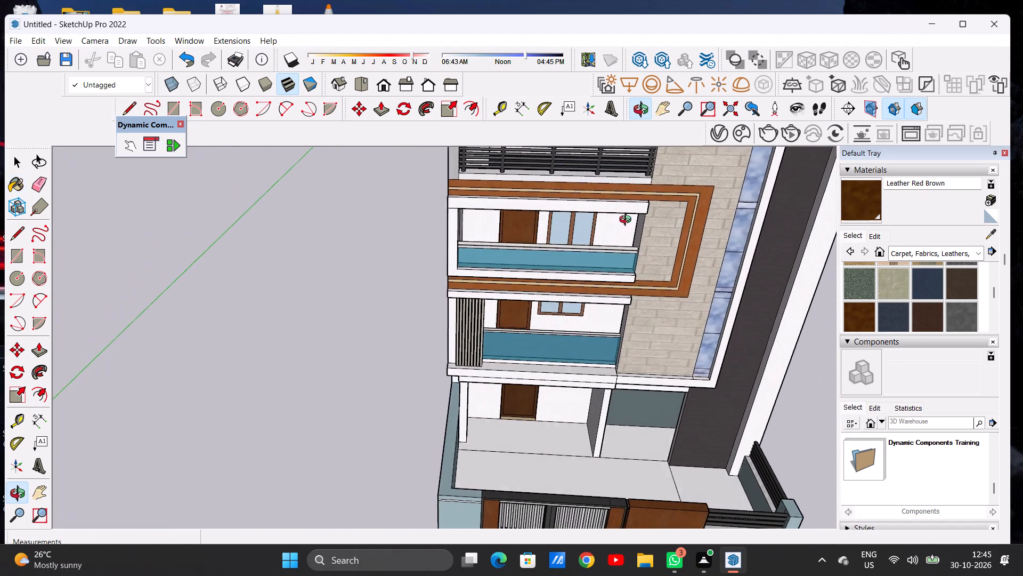
middle_drag(628, 221, 629, 220)
scroll(600, 236, up, 1)
scroll(600, 236, down, 1)
scroll(600, 236, up, 6)
scroll(580, 242, down, 2)
scroll(580, 242, up, 8)
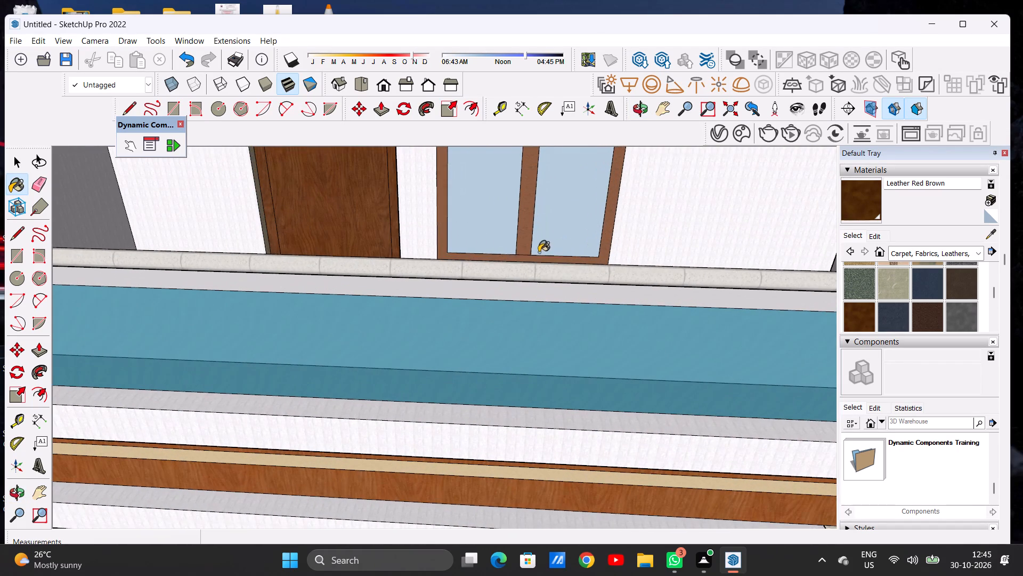
middle_drag(522, 256, 768, 234)
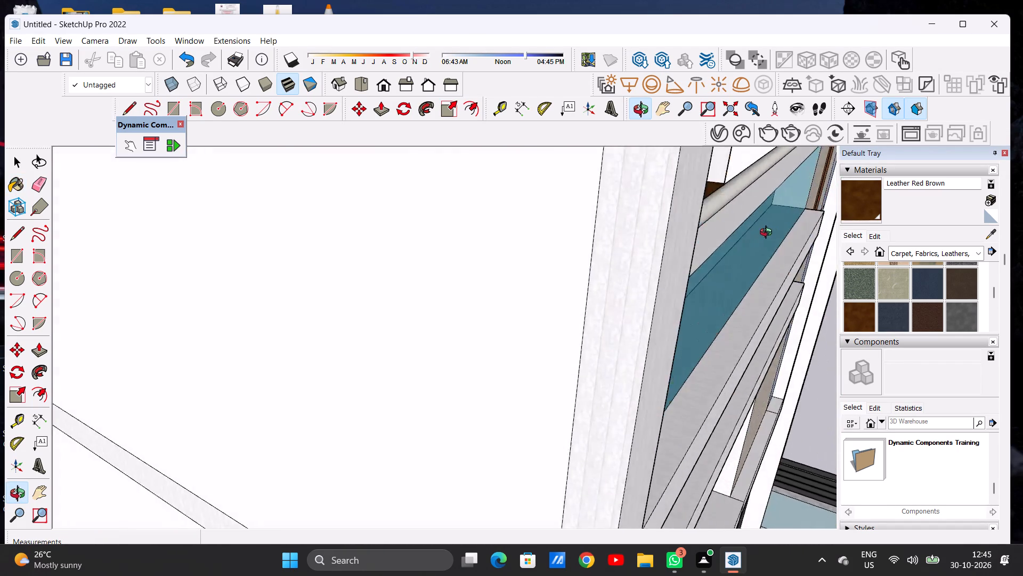
middle_drag(768, 234, 551, 241)
scroll(551, 241, down, 10)
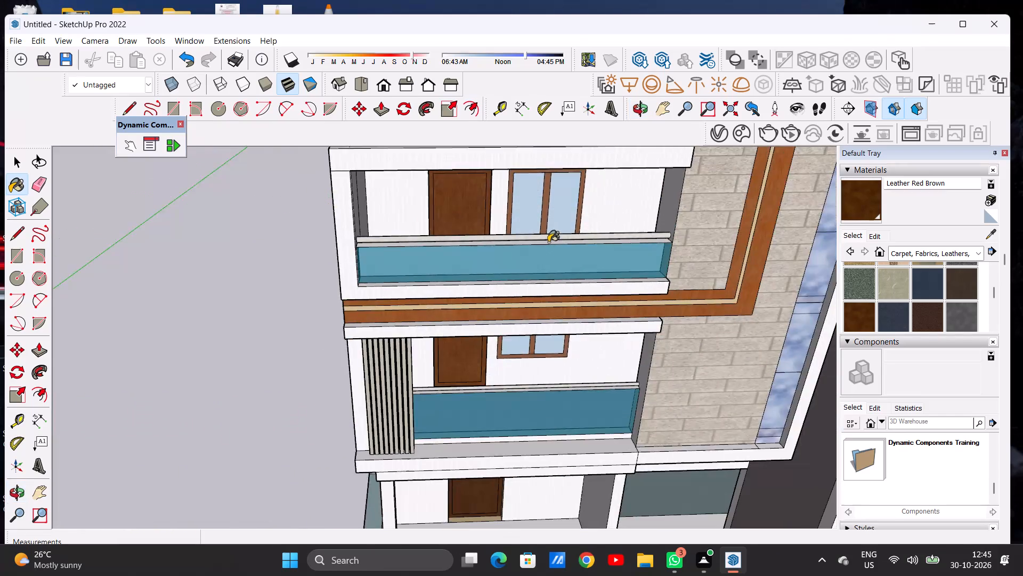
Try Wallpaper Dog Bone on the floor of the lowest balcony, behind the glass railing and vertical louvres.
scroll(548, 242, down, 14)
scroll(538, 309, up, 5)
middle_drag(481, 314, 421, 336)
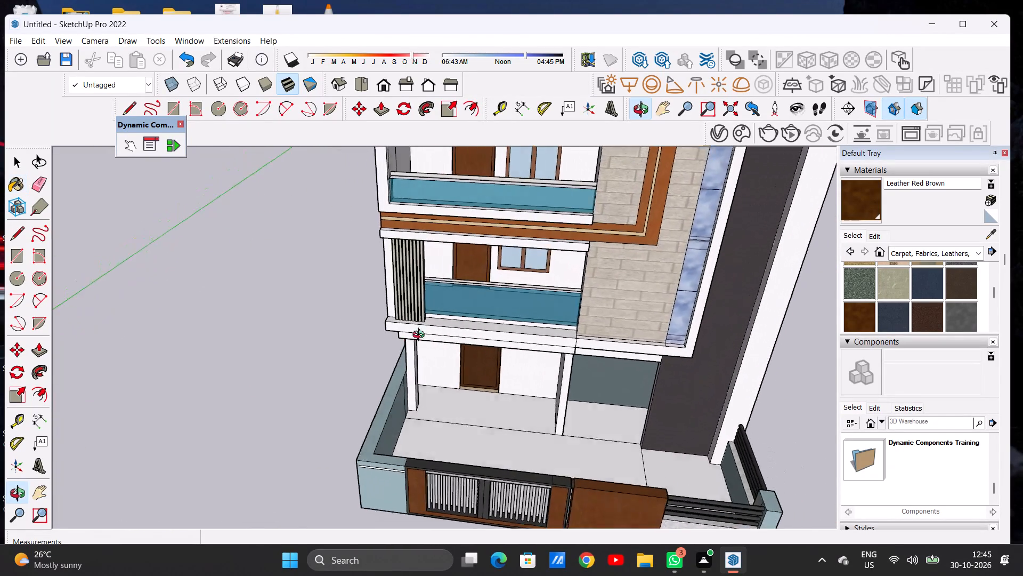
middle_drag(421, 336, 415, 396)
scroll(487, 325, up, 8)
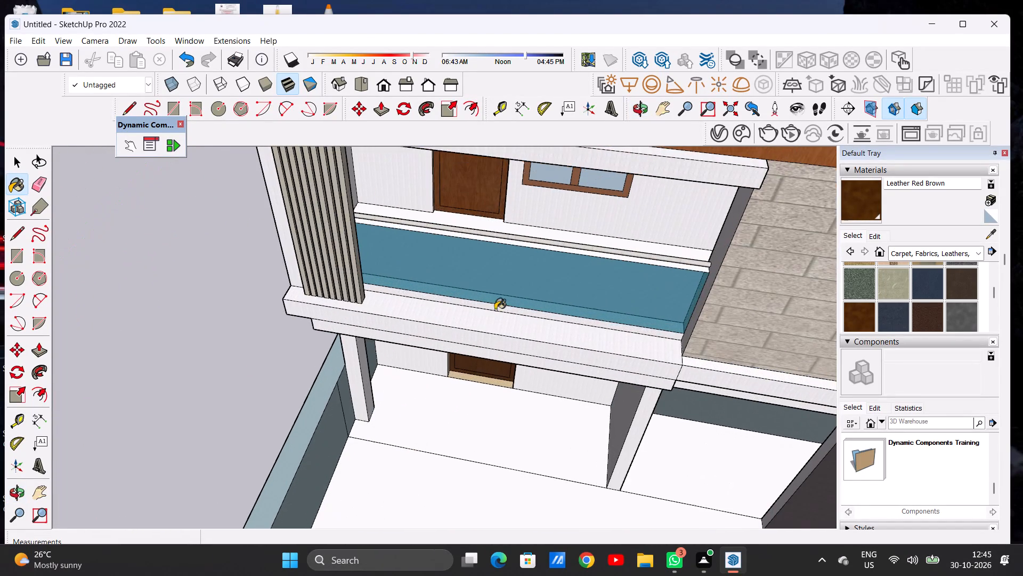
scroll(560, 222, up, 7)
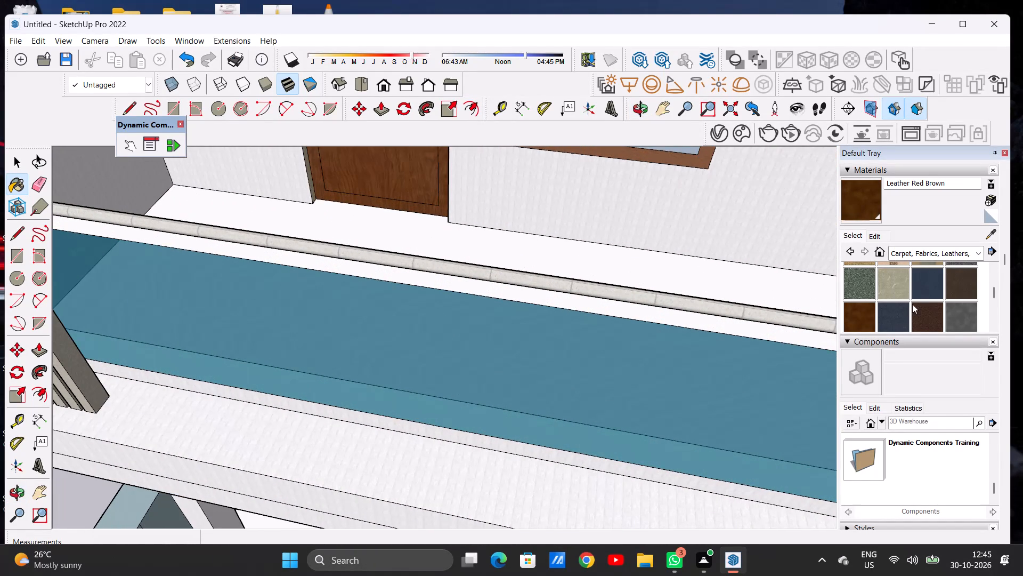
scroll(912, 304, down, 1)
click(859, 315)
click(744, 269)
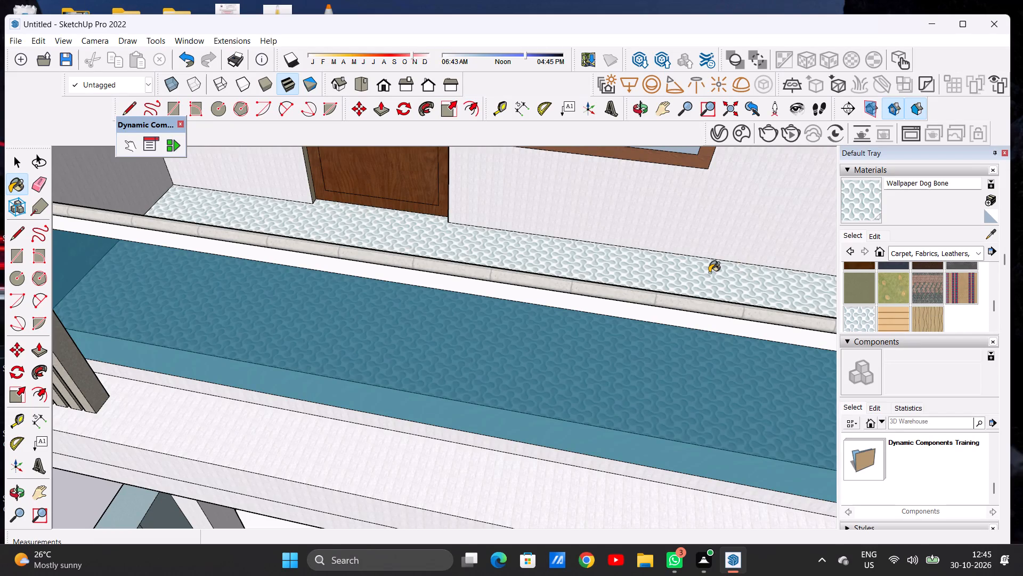
Examine the lowest balcony's patterned floor finish up close and from further back.
scroll(709, 273, up, 2)
scroll(709, 273, down, 1)
scroll(709, 273, up, 9)
scroll(567, 309, up, 6)
scroll(567, 310, down, 4)
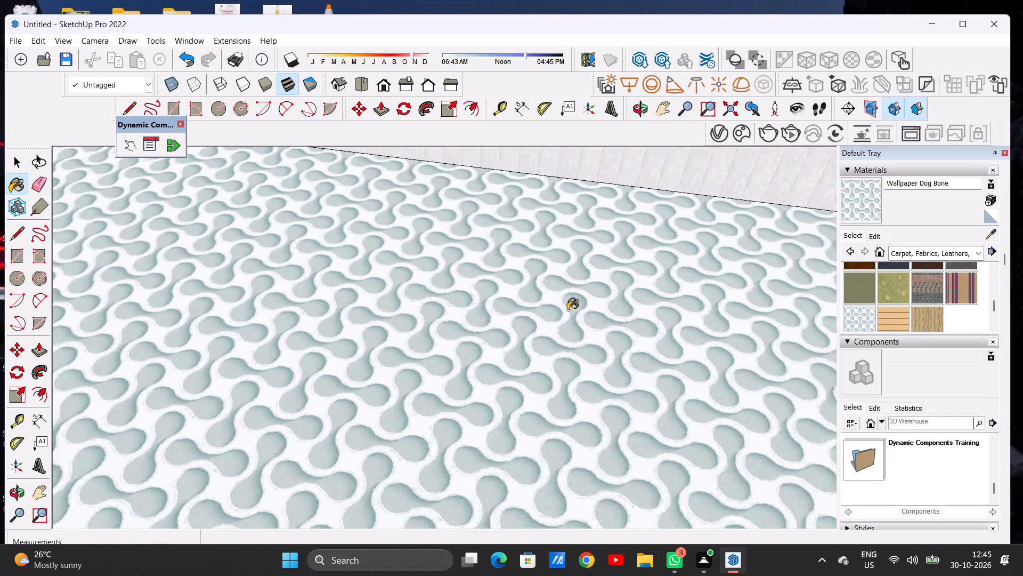
scroll(567, 310, down, 18)
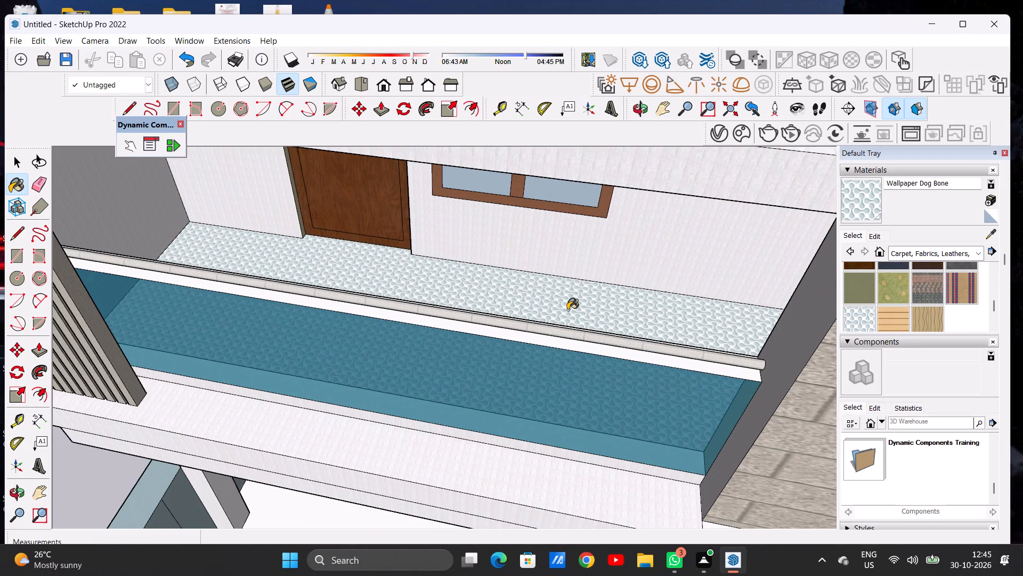
Paint the lowest balcony's floor with Fabric Linen in place of the Wallpaper Dog Bone finish.
scroll(567, 310, down, 5)
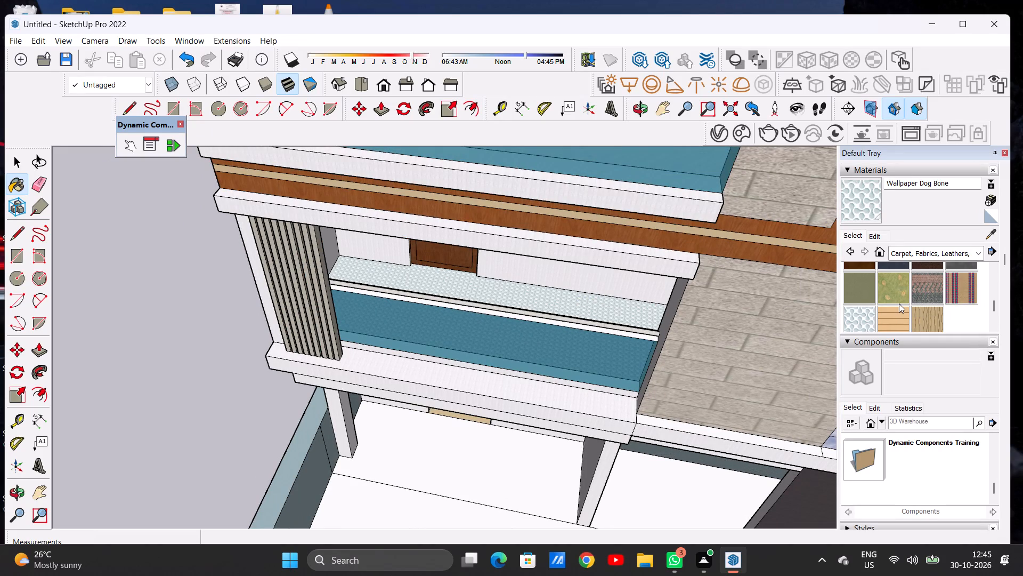
scroll(899, 303, up, 1)
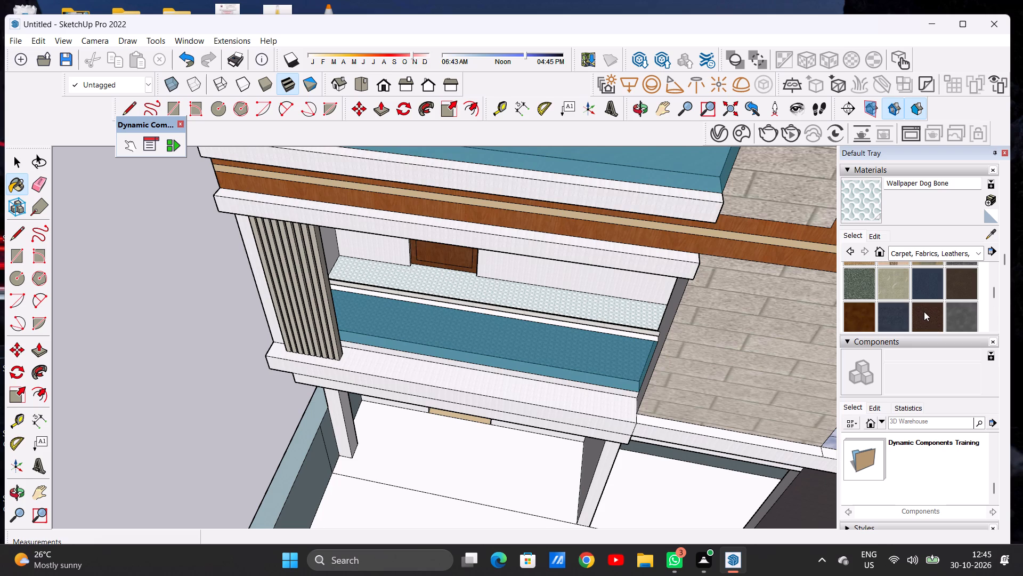
click(895, 280)
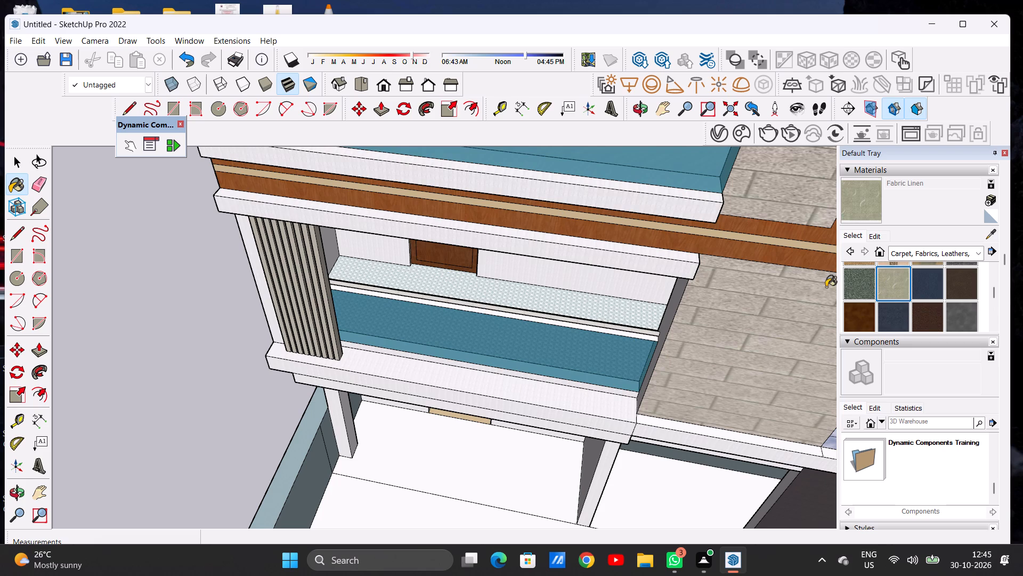
click(567, 294)
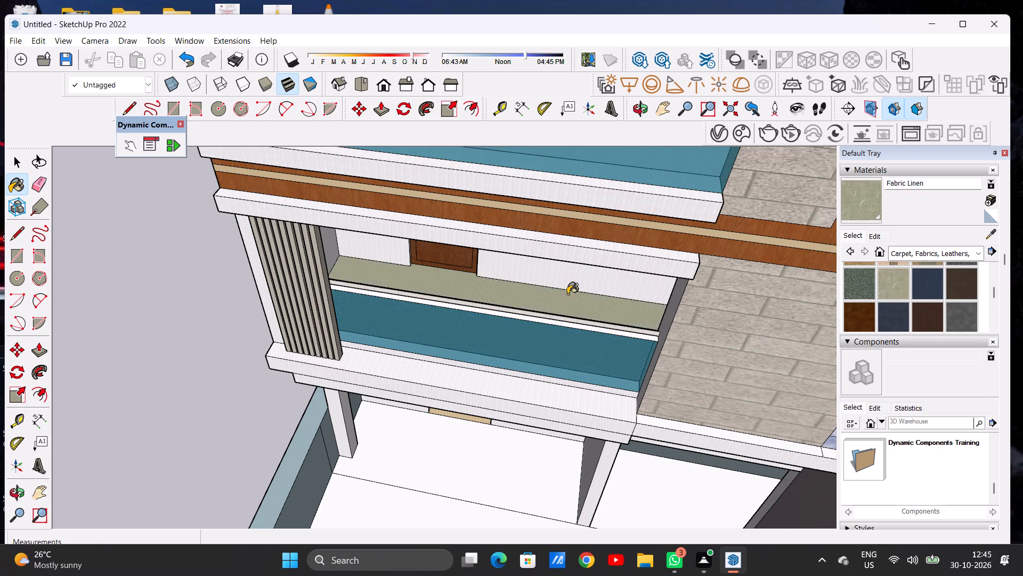
Inspect the lowest balcony's Fabric Linen floor up close and check the whole front facade.
scroll(582, 301, up, 20)
scroll(582, 301, up, 4)
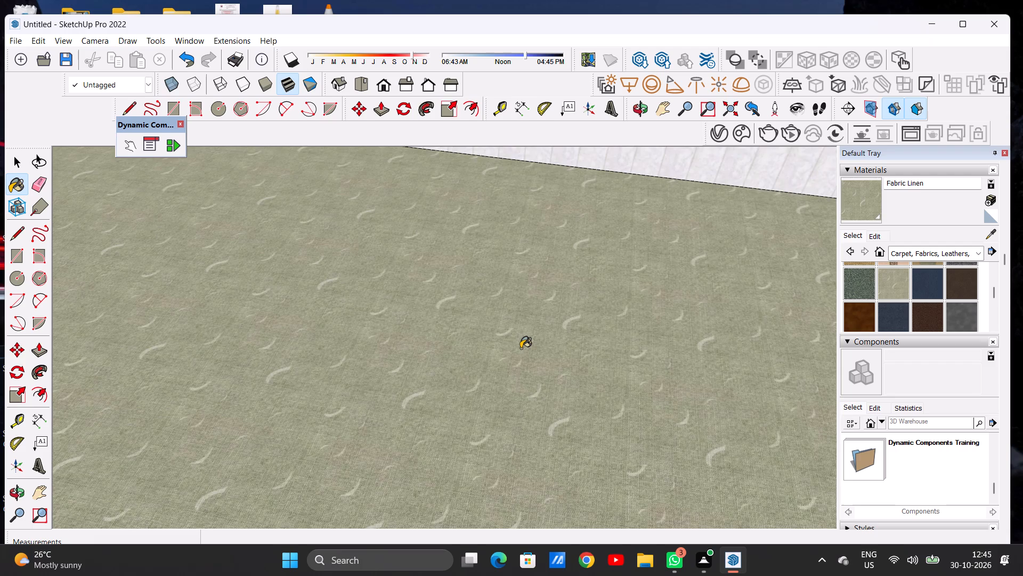
scroll(521, 348, down, 6)
scroll(532, 339, down, 15)
scroll(528, 335, down, 6)
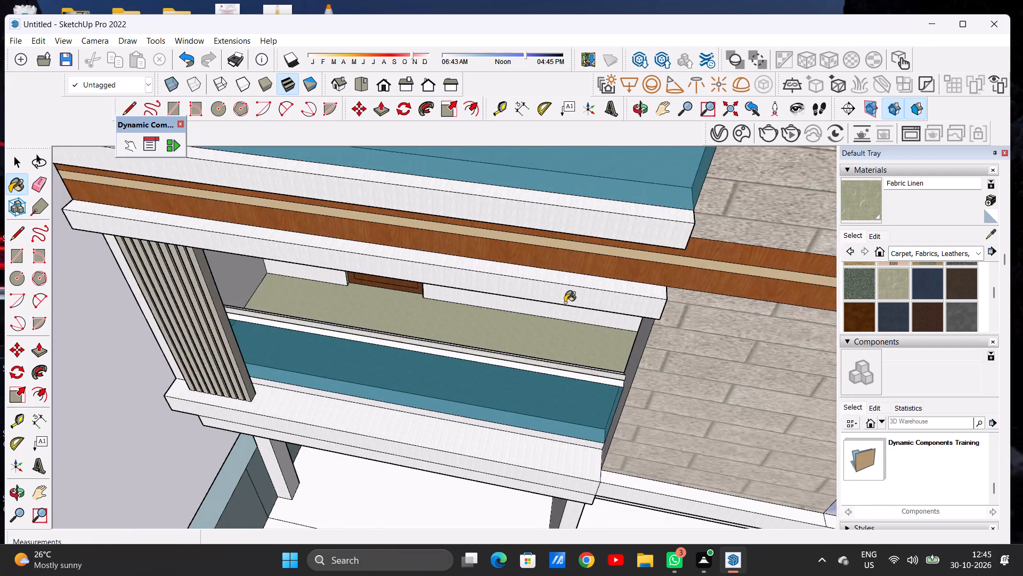
scroll(565, 302, down, 18)
middle_drag(556, 349, 566, 271)
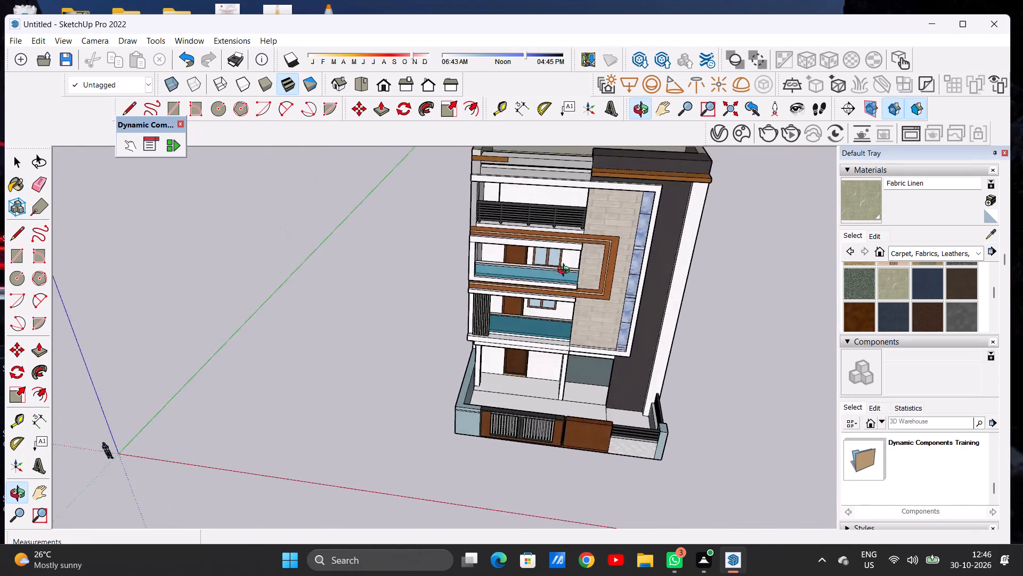
middle_drag(566, 271, 570, 228)
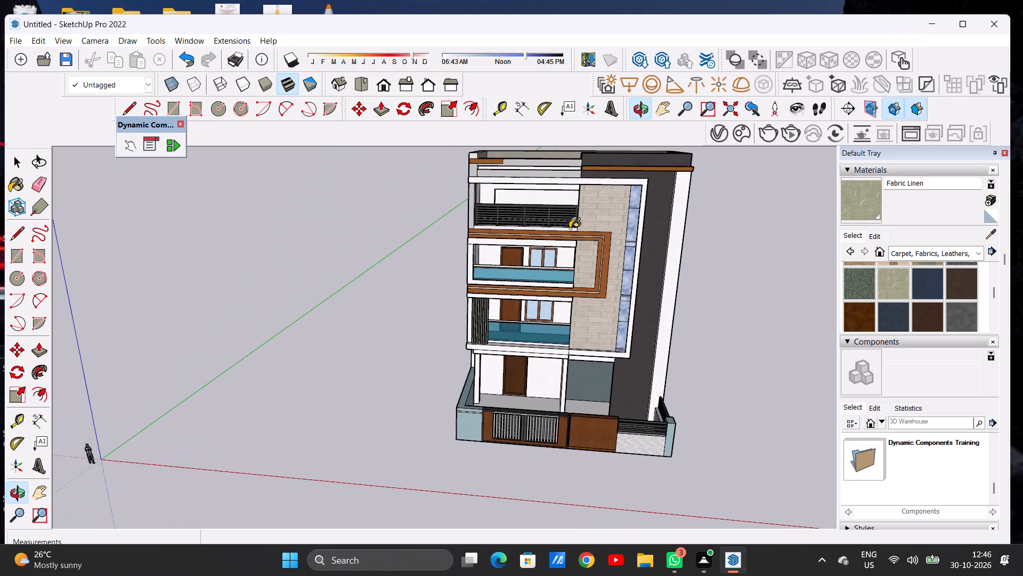
scroll(570, 228, down, 4)
scroll(550, 214, up, 3)
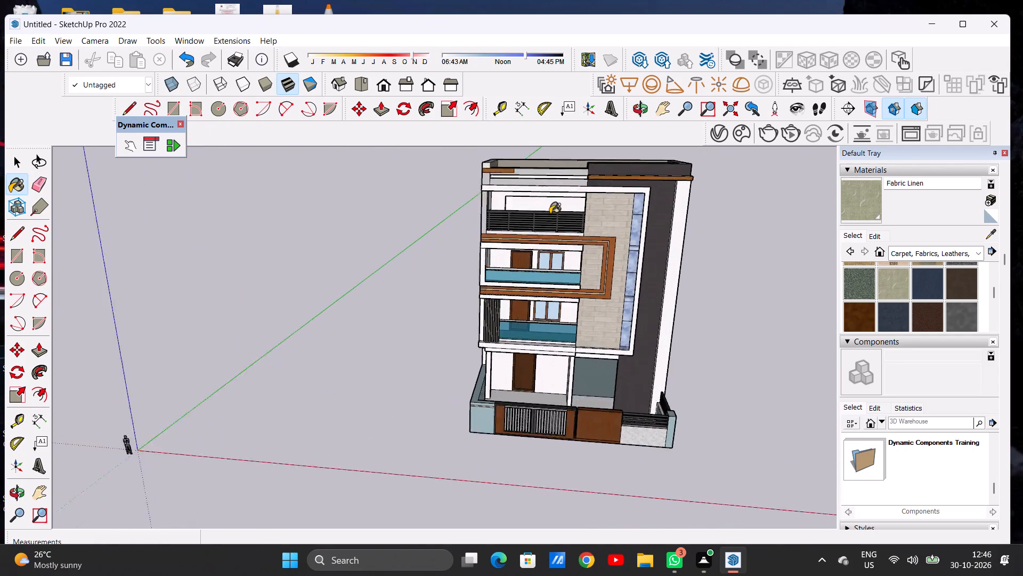
Compare the floor finishes of the three balconies from above, from the front and up close.
scroll(550, 214, up, 7)
scroll(577, 215, down, 1)
scroll(579, 217, up, 4)
middle_drag(607, 218, 599, 345)
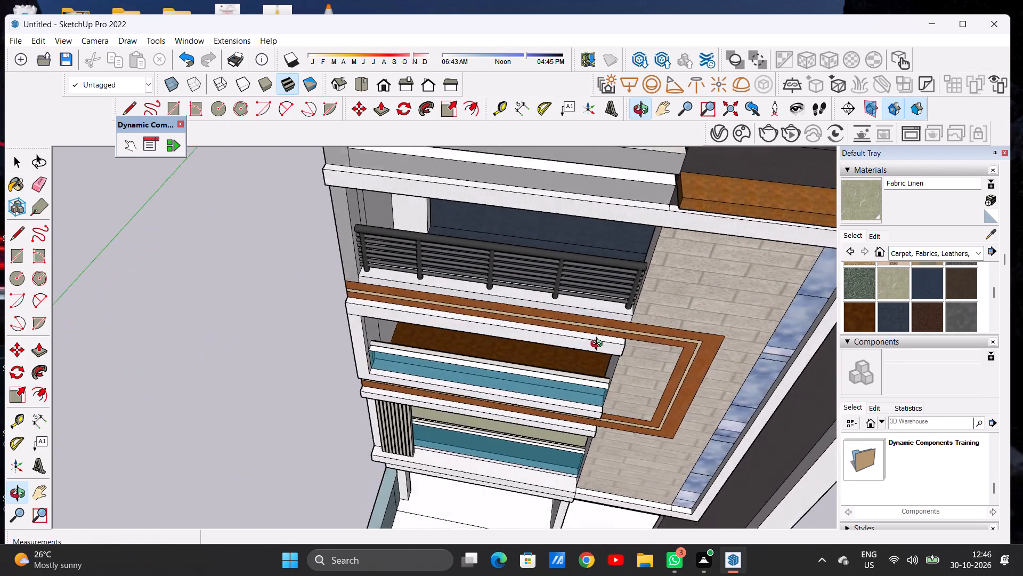
middle_drag(599, 345, 629, 241)
scroll(572, 244, down, 10)
scroll(572, 324, up, 8)
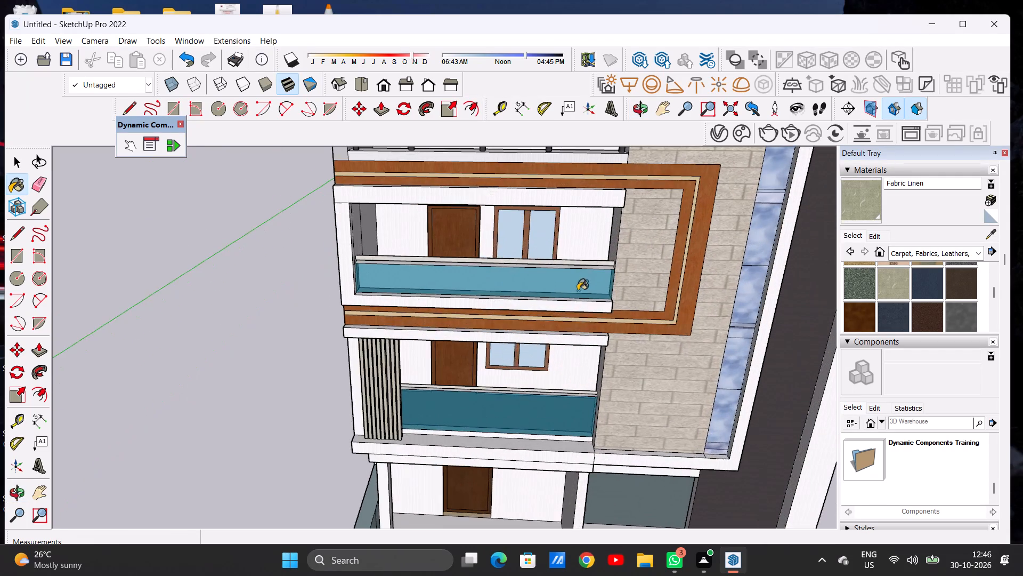
middle_drag(547, 295, 499, 397)
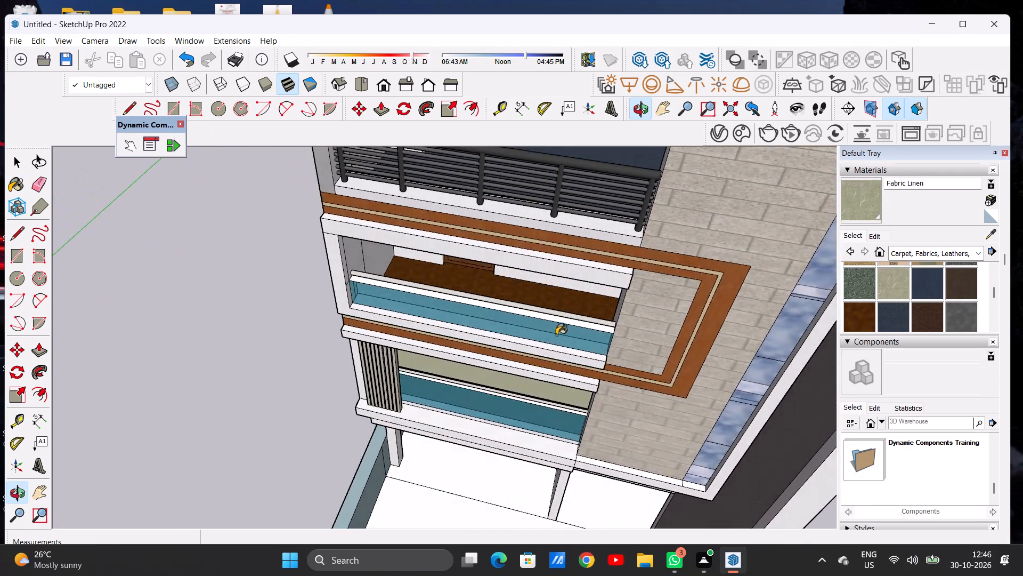
scroll(563, 298, up, 7)
scroll(563, 298, down, 1)
scroll(563, 298, up, 4)
scroll(563, 298, down, 1)
scroll(563, 298, up, 10)
scroll(563, 300, down, 4)
scroll(563, 301, up, 1)
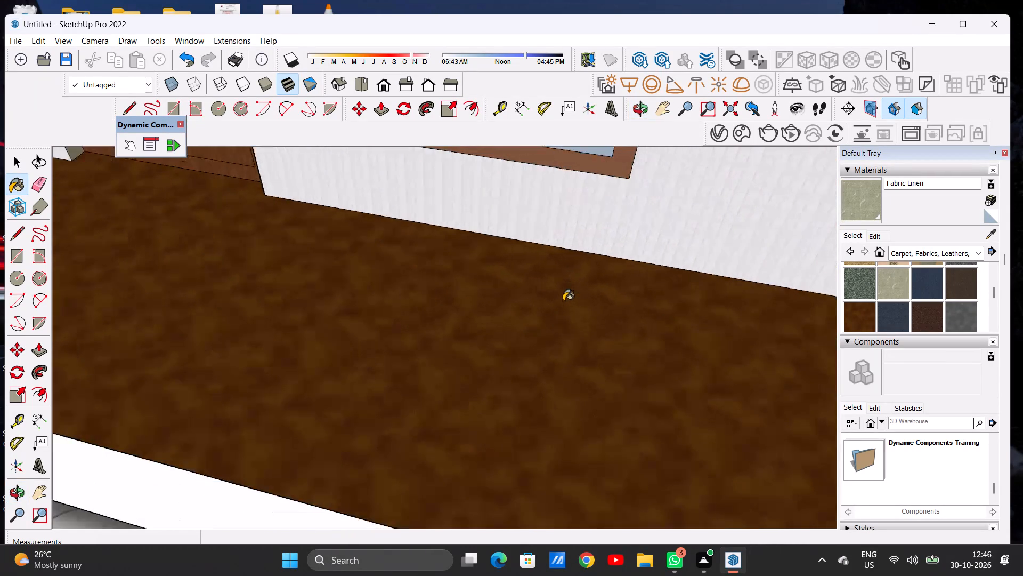
scroll(569, 294, down, 20)
scroll(569, 294, down, 5)
scroll(553, 336, up, 8)
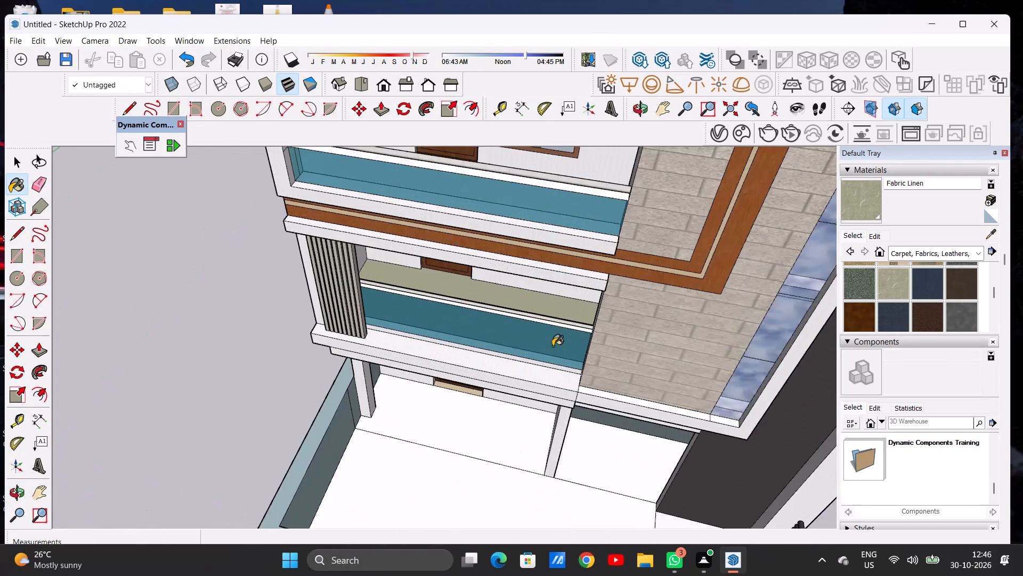
scroll(553, 346, up, 7)
scroll(541, 286, up, 16)
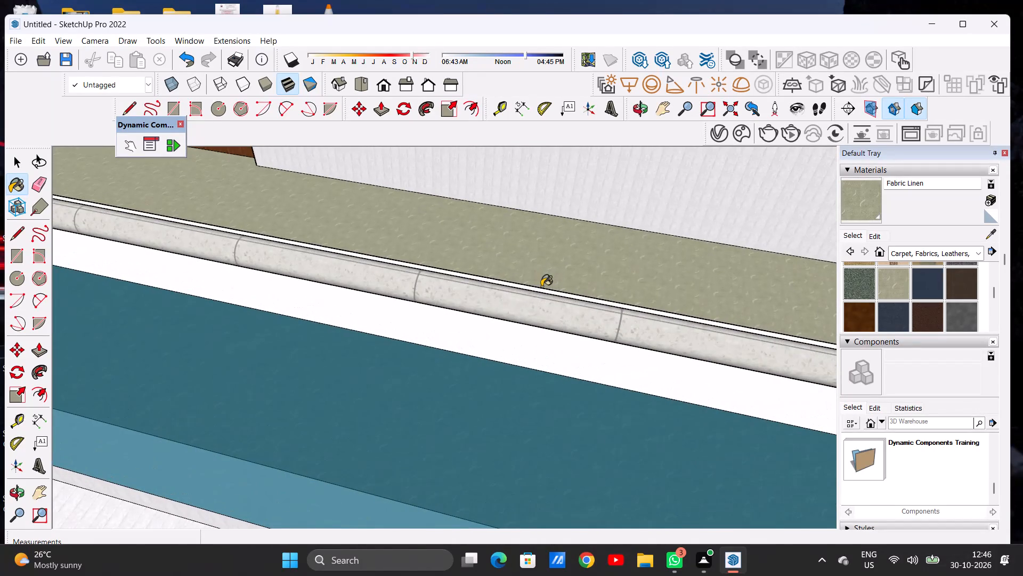
scroll(550, 276, down, 10)
scroll(551, 273, up, 1)
scroll(551, 273, down, 12)
scroll(558, 328, down, 1)
Examine the unpainted ground-floor forecourt behind the gate from the front and from above.
middle_drag(562, 342, 563, 340)
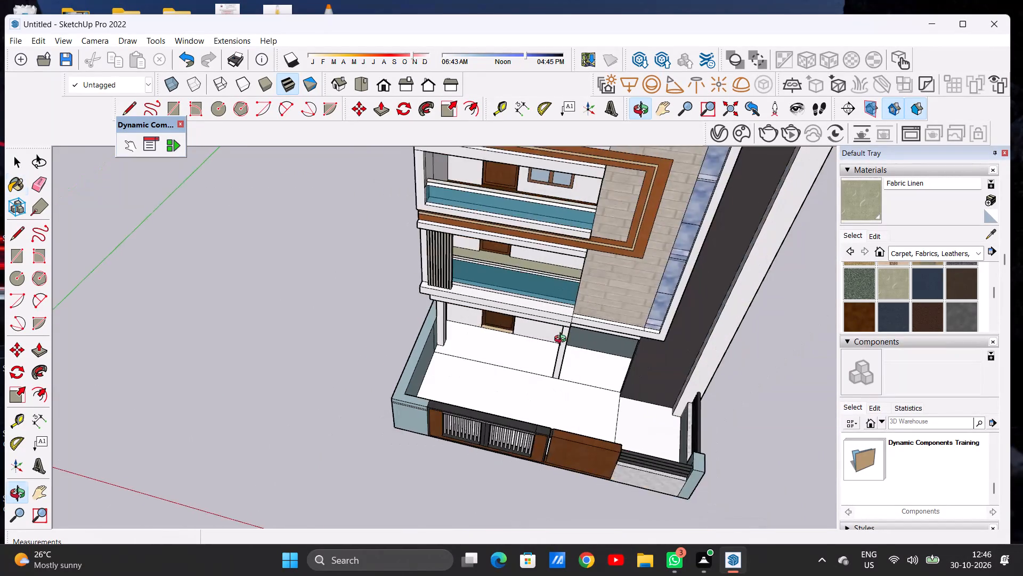
middle_drag(563, 340, 604, 262)
scroll(539, 376, up, 8)
middle_drag(504, 391, 510, 266)
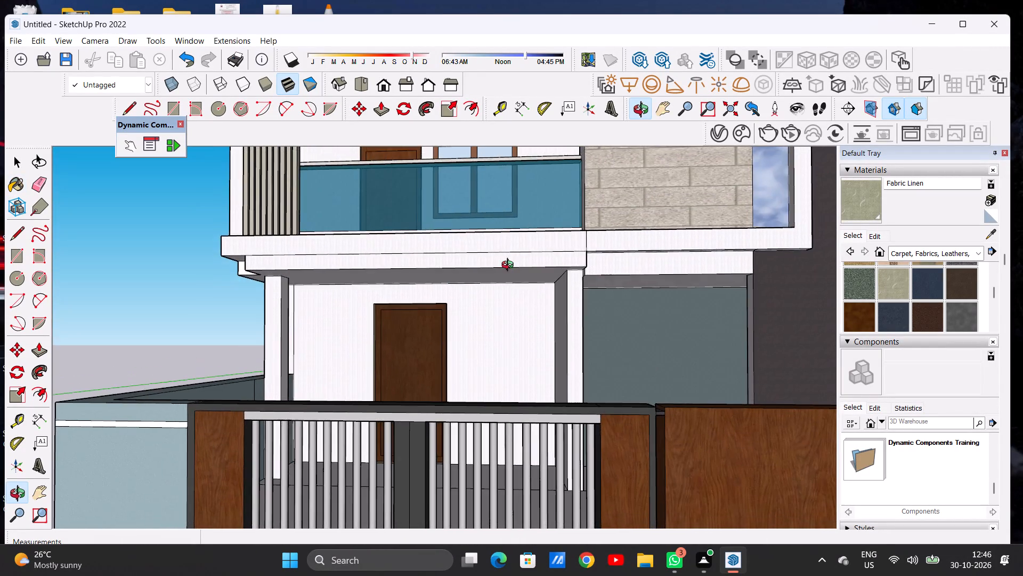
middle_drag(510, 266, 500, 438)
scroll(500, 438, up, 1)
scroll(449, 303, down, 8)
middle_drag(518, 327, 525, 385)
scroll(547, 331, up, 2)
scroll(547, 331, down, 1)
scroll(547, 331, up, 5)
key(space)
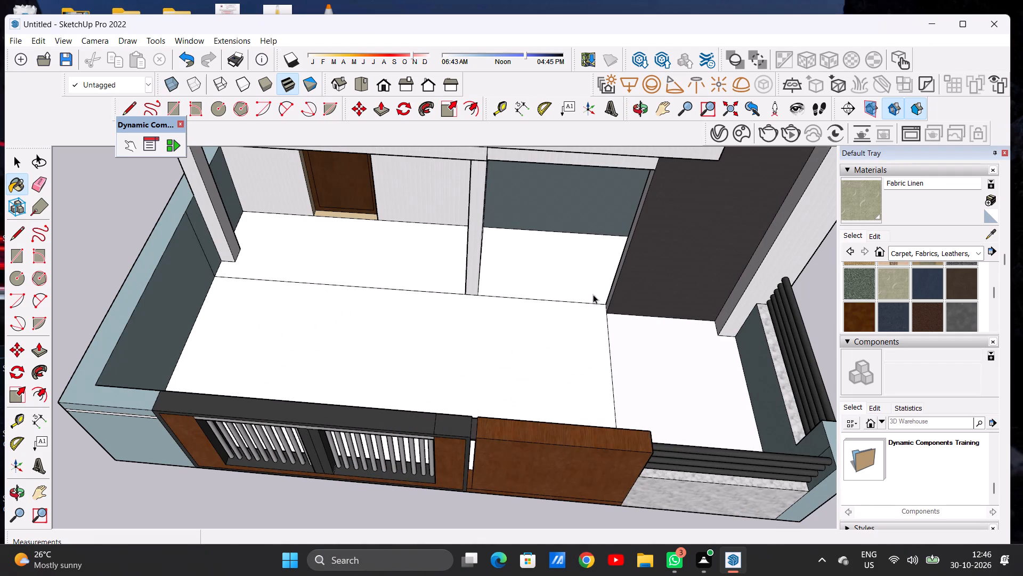
scroll(516, 308, down, 6)
middle_drag(505, 299, 524, 334)
scroll(509, 286, up, 6)
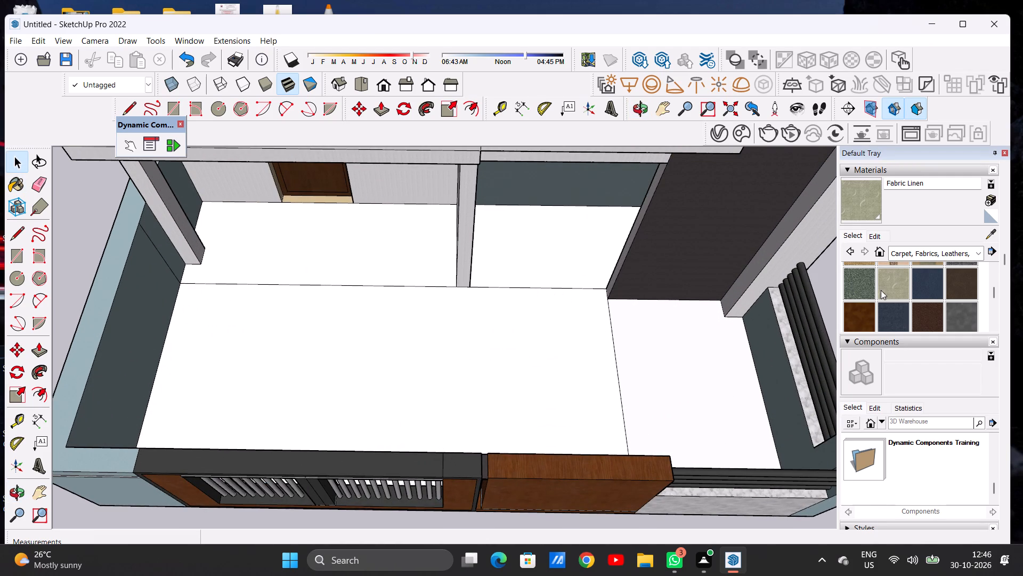
Paint the main forecourt floor behind the gate with Pavers with Grass Herringbone from the Landscaping, Fencing and Vegetation collection.
click(904, 251)
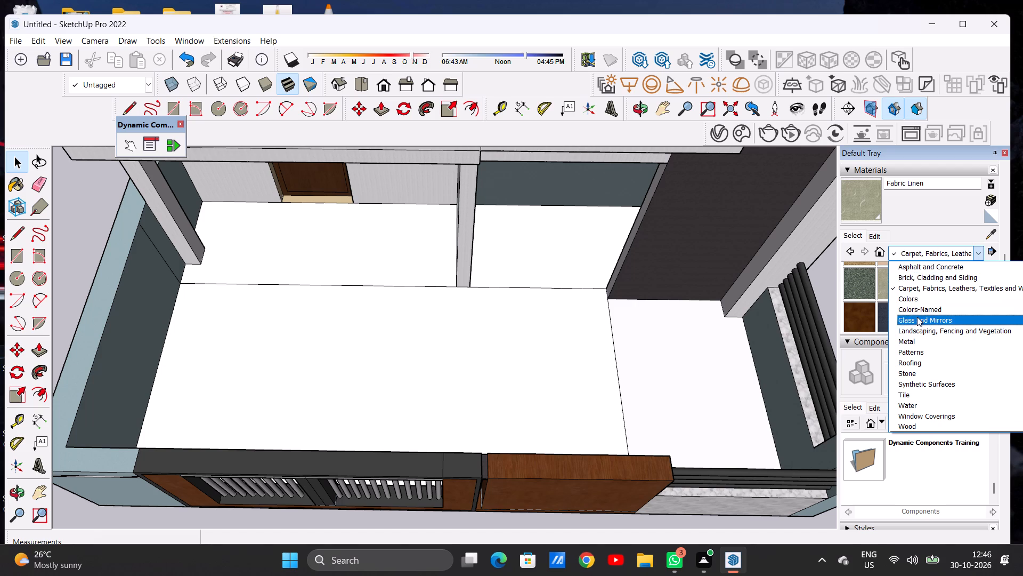
click(918, 326)
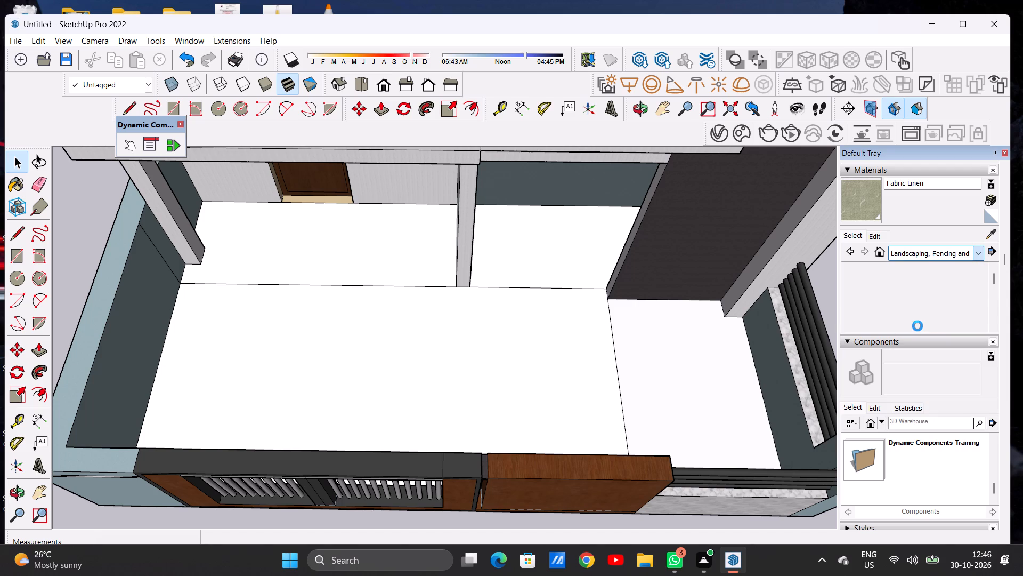
scroll(891, 300, down, 2)
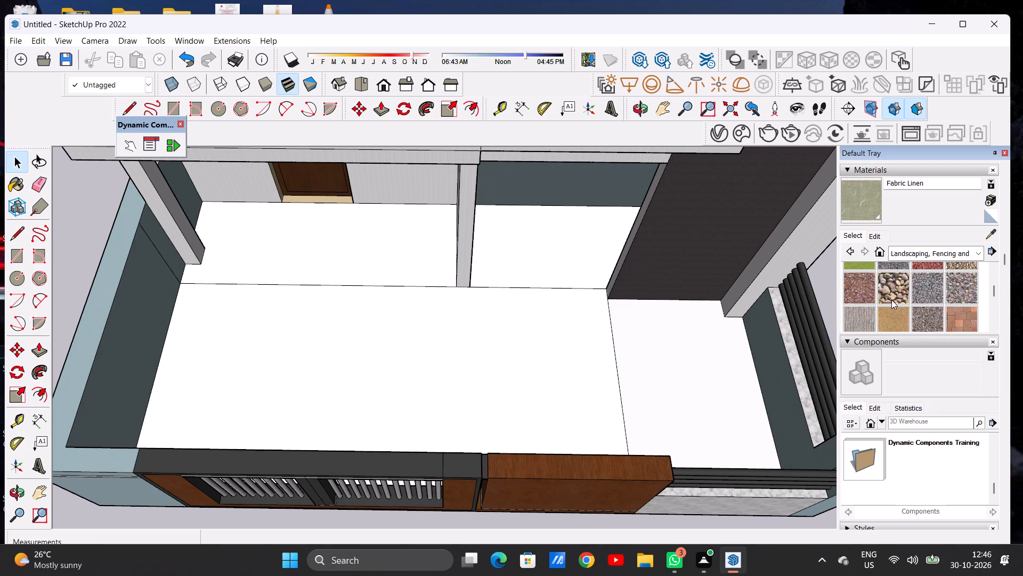
scroll(891, 300, down, 1)
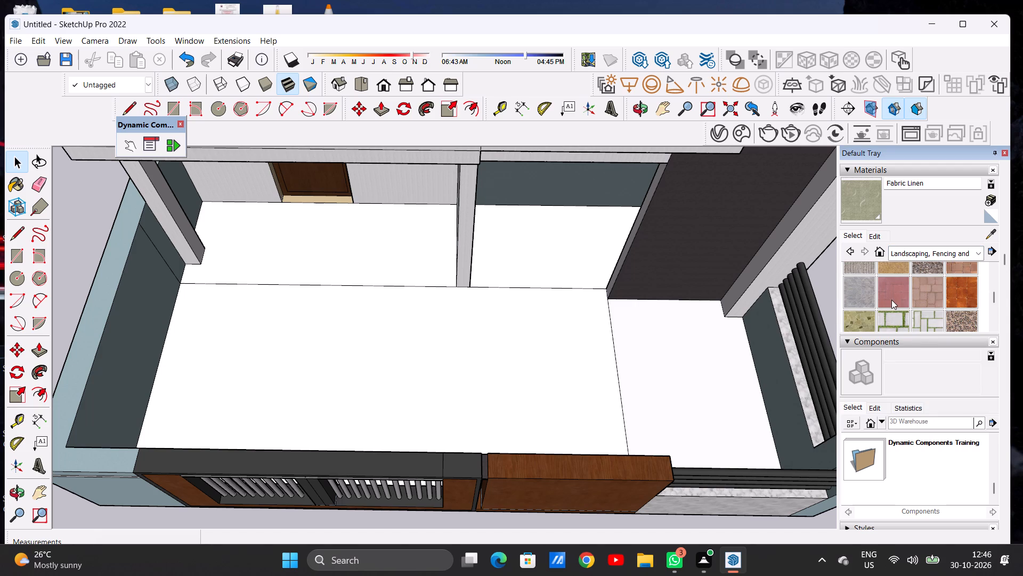
scroll(891, 300, down, 1)
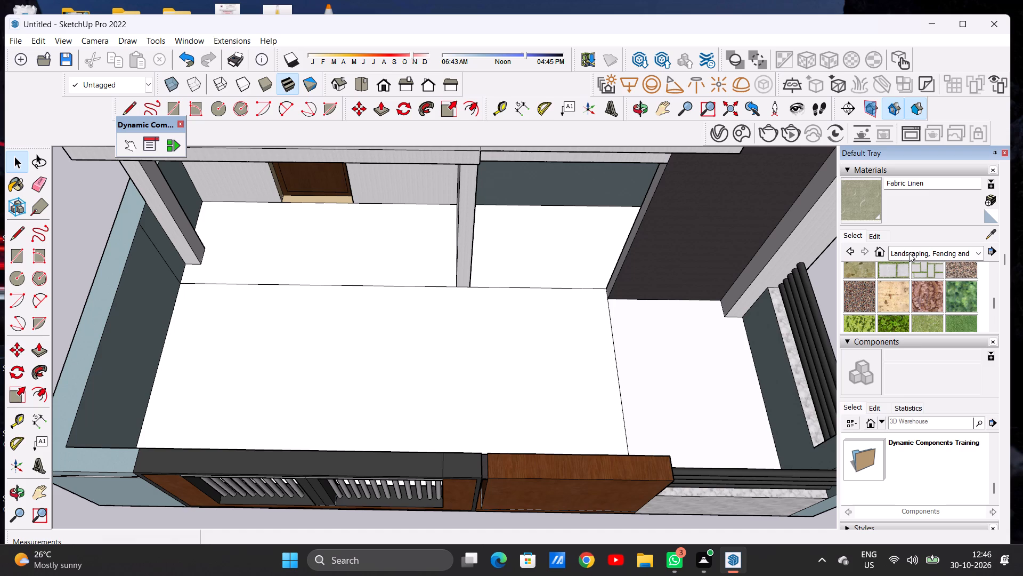
click(909, 253)
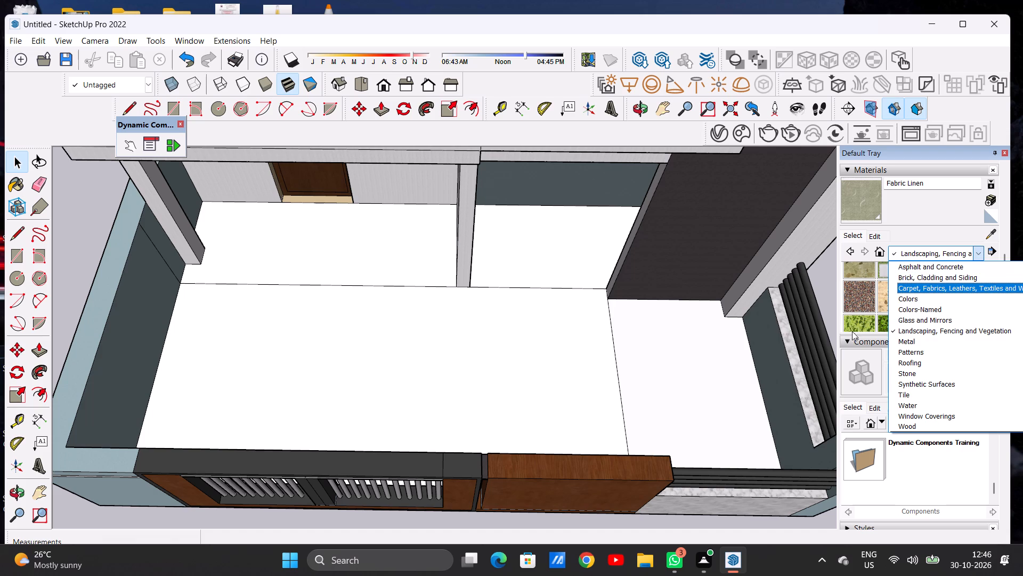
scroll(858, 307, down, 2)
click(866, 284)
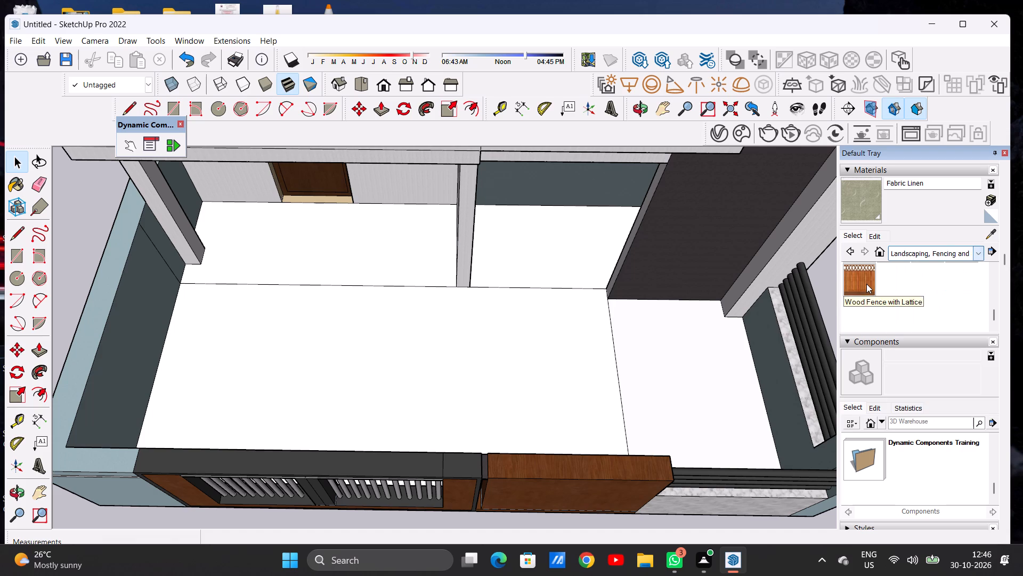
scroll(900, 286, up, 2)
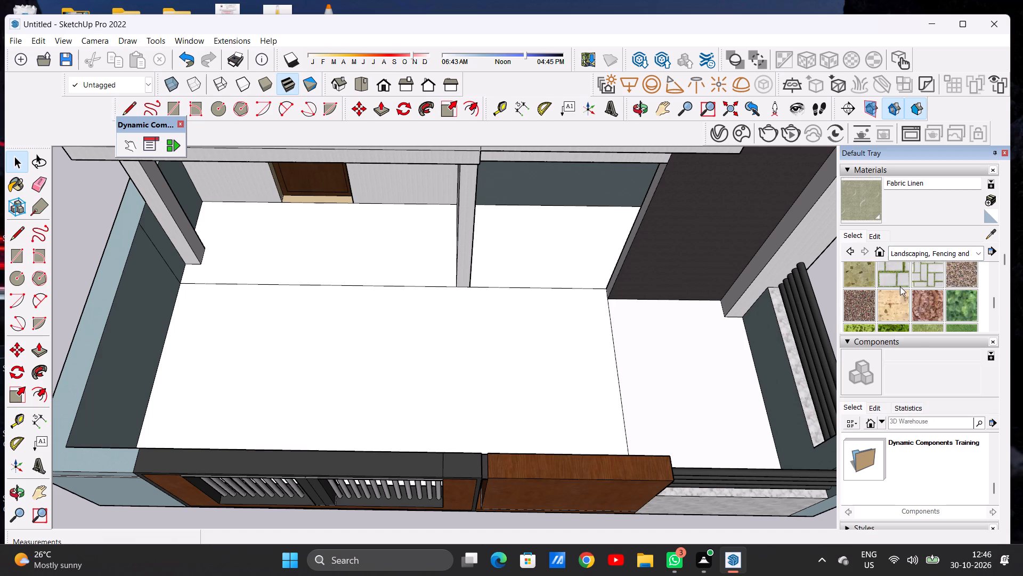
scroll(900, 286, up, 1)
scroll(900, 286, down, 1)
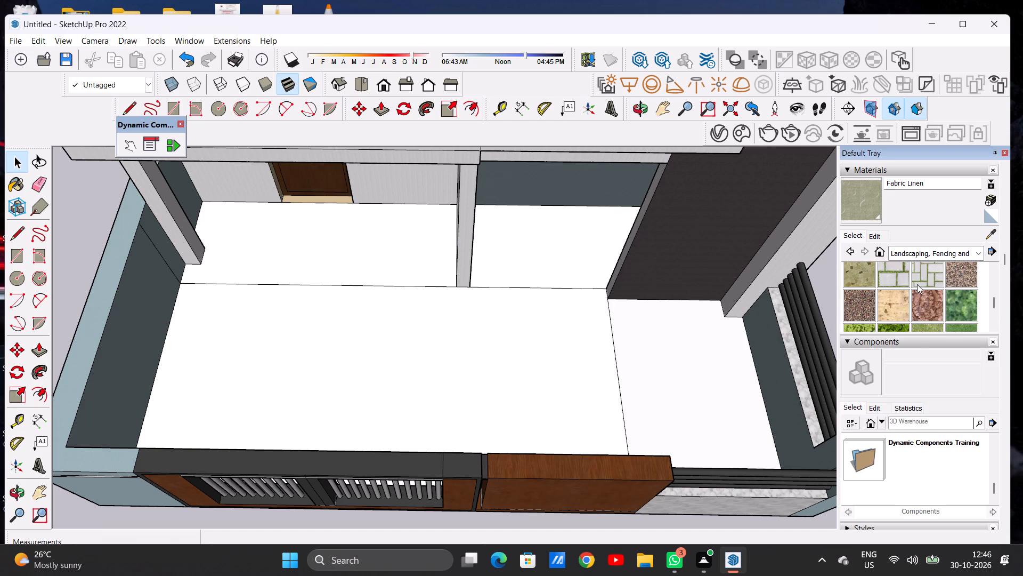
click(917, 284)
click(478, 394)
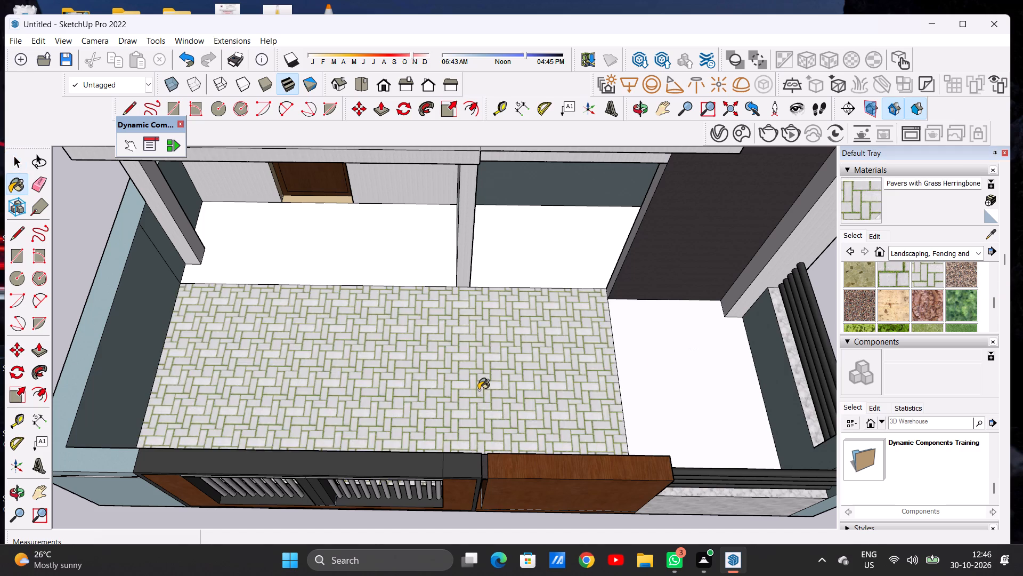
scroll(479, 389, up, 13)
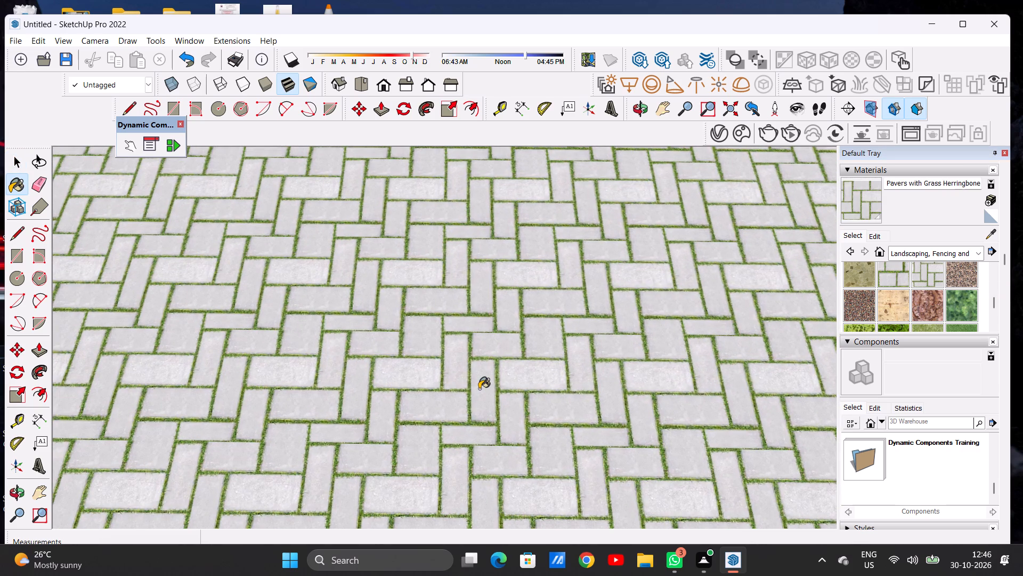
scroll(517, 373, down, 2)
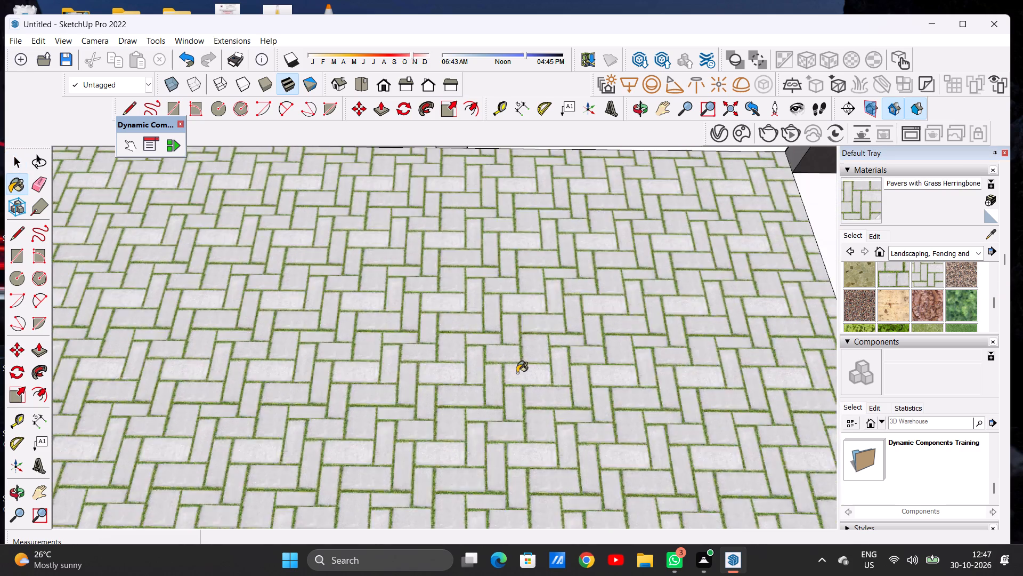
Paint the smaller forecourt floor section beside the dark wall with the same Pavers with Grass Herringbone.
scroll(517, 373, down, 20)
scroll(597, 343, up, 4)
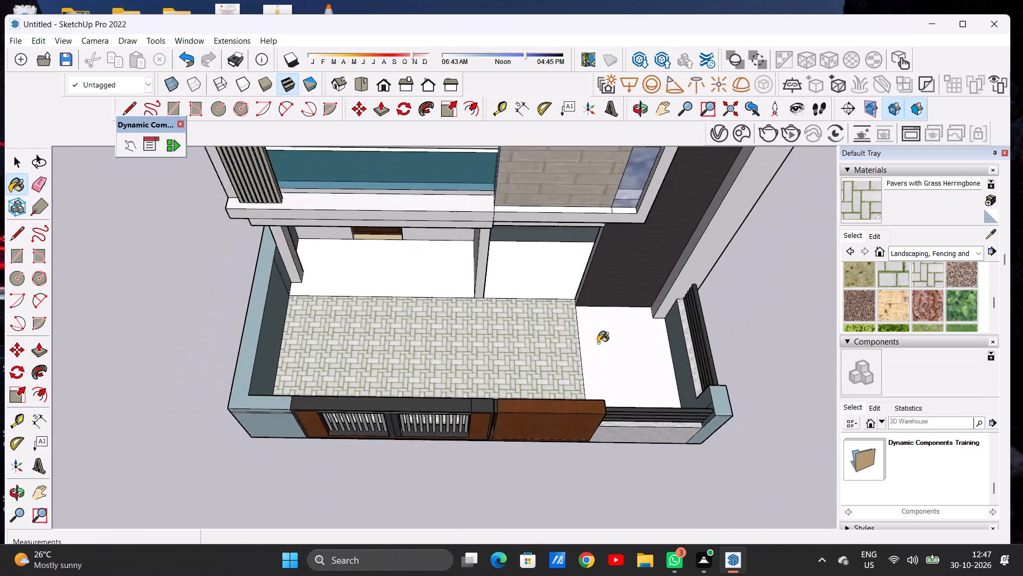
scroll(598, 343, up, 6)
click(598, 343)
scroll(492, 364, down, 7)
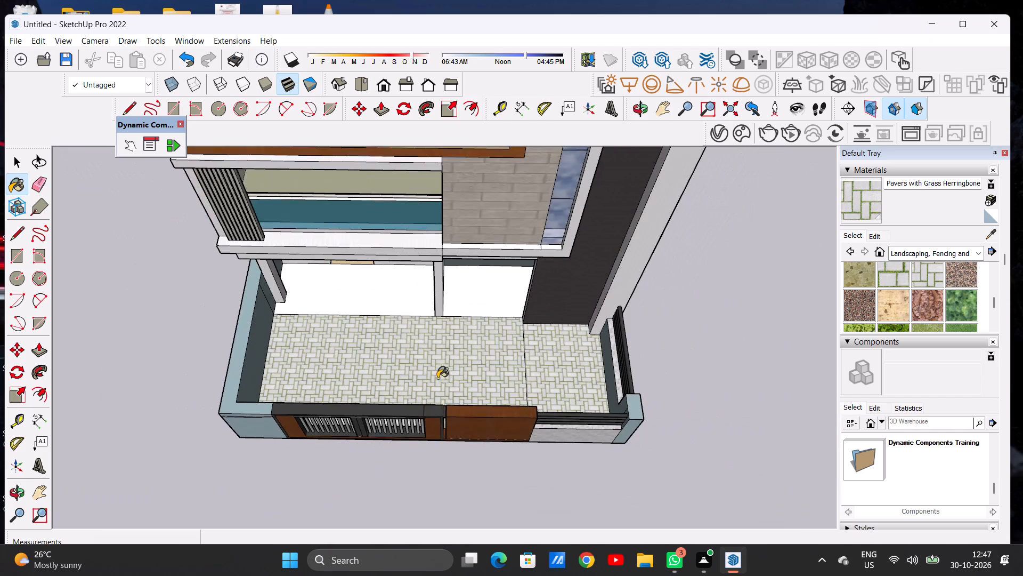
Unlock the width-to-height ratio of the Pavers with Grass Herringbone texture for editing.
scroll(445, 377, up, 11)
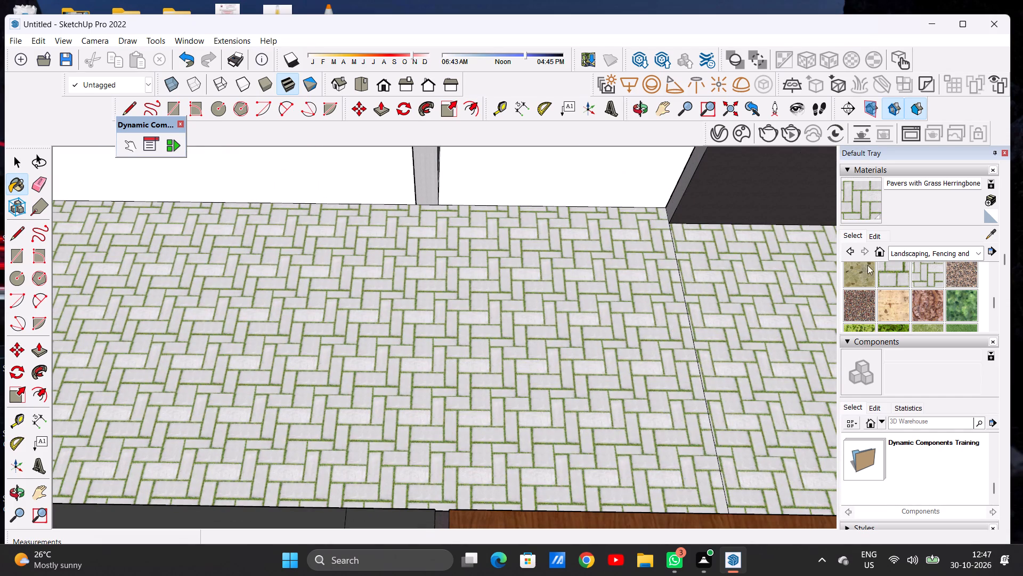
click(872, 234)
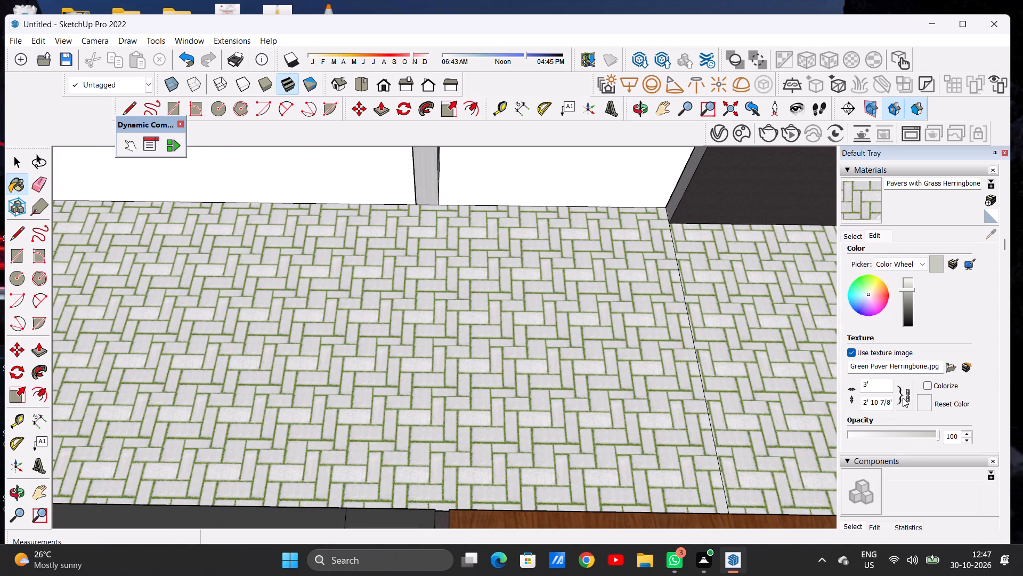
click(896, 402)
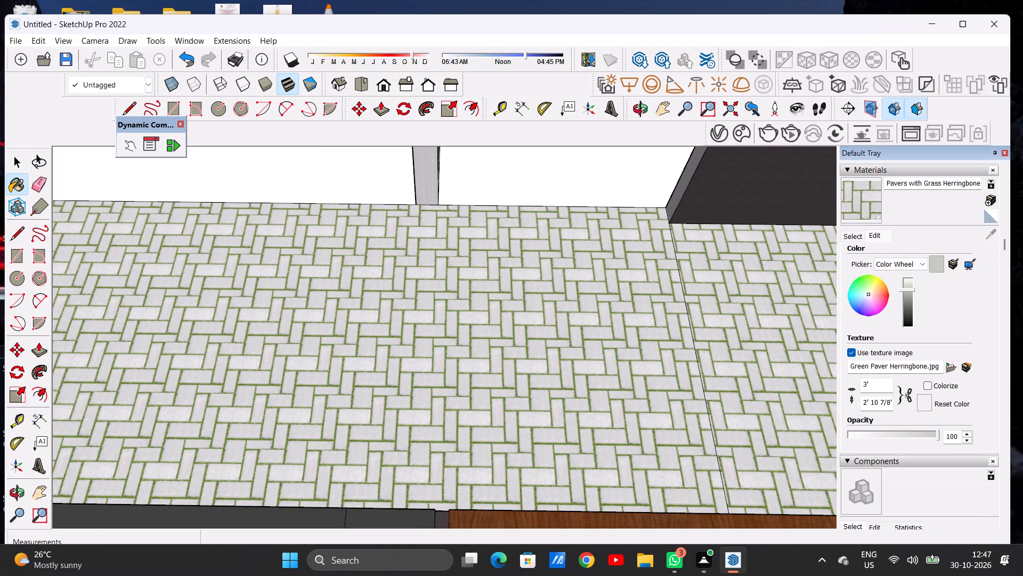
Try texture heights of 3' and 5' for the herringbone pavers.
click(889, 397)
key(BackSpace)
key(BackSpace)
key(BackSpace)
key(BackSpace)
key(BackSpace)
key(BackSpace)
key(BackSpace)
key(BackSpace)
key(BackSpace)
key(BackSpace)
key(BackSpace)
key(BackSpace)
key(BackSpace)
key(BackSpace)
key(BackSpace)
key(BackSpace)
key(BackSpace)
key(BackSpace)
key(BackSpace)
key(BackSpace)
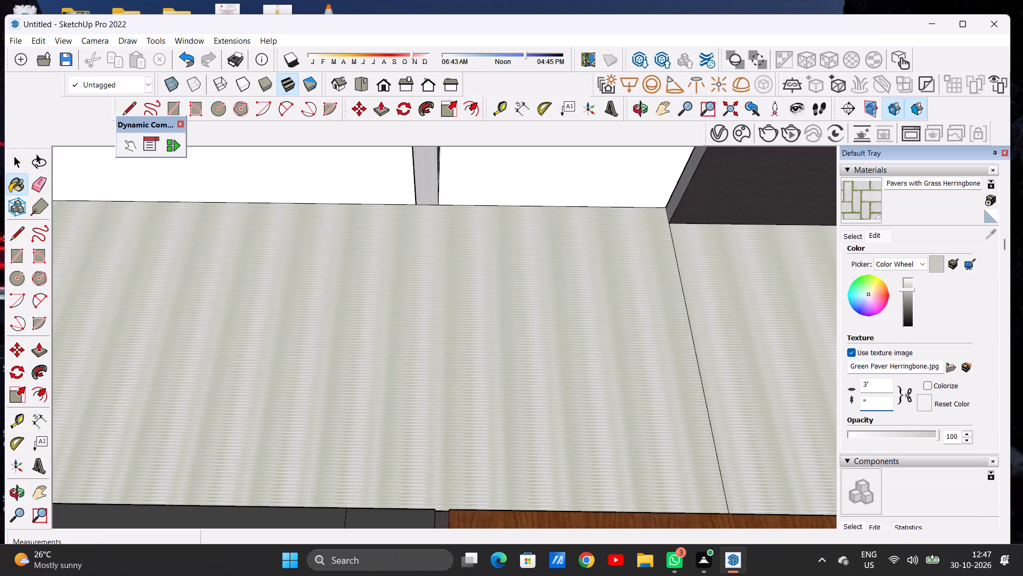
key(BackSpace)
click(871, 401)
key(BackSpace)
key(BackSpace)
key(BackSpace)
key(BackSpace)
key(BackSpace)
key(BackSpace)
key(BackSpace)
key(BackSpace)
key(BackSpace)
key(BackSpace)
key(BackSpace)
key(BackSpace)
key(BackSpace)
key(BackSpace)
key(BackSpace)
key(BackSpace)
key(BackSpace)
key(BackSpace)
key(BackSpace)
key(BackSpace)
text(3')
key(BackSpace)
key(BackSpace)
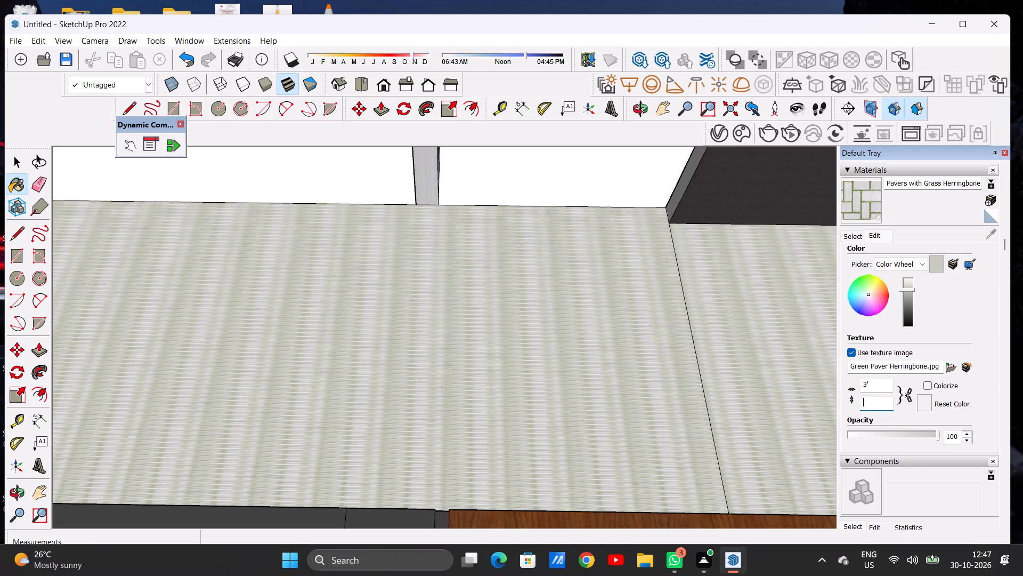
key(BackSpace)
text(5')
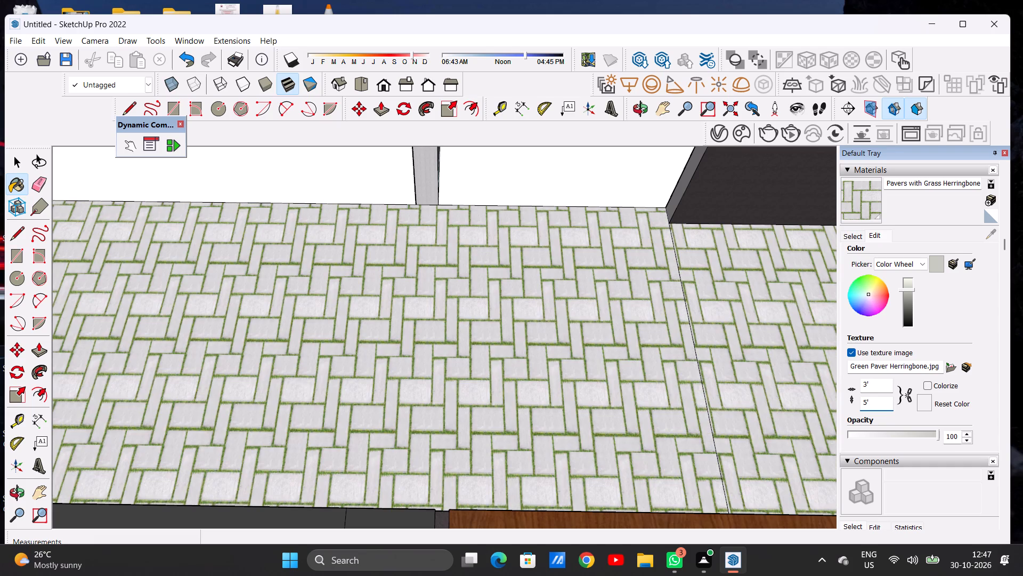
Set the herringbone paver texture's height to 10' and check the forecourt up close and from further back.
key(BackSpace)
key(BackSpace)
key(BackSpace)
text(10')
key(Return)
key(space)
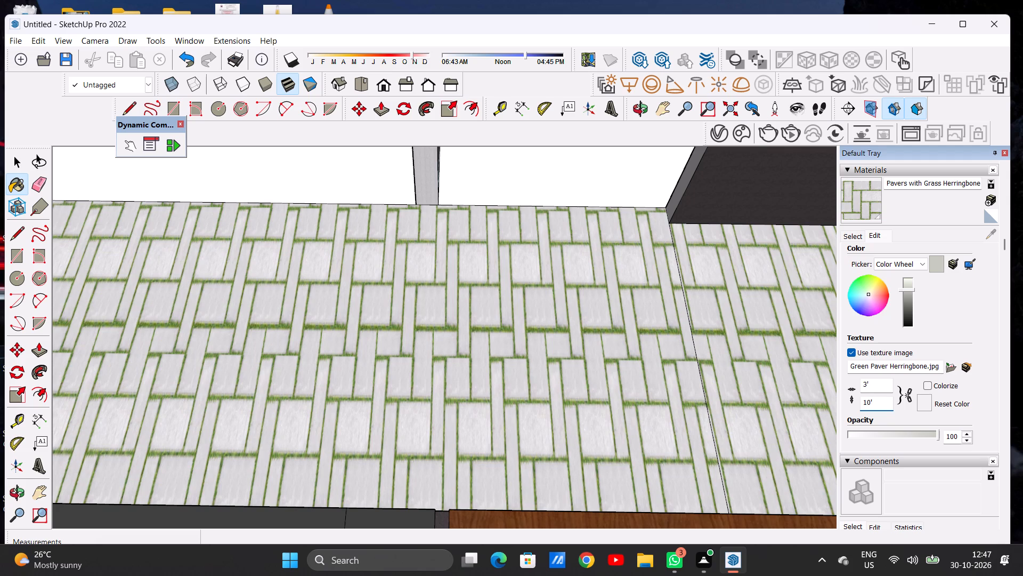
scroll(514, 377, down, 18)
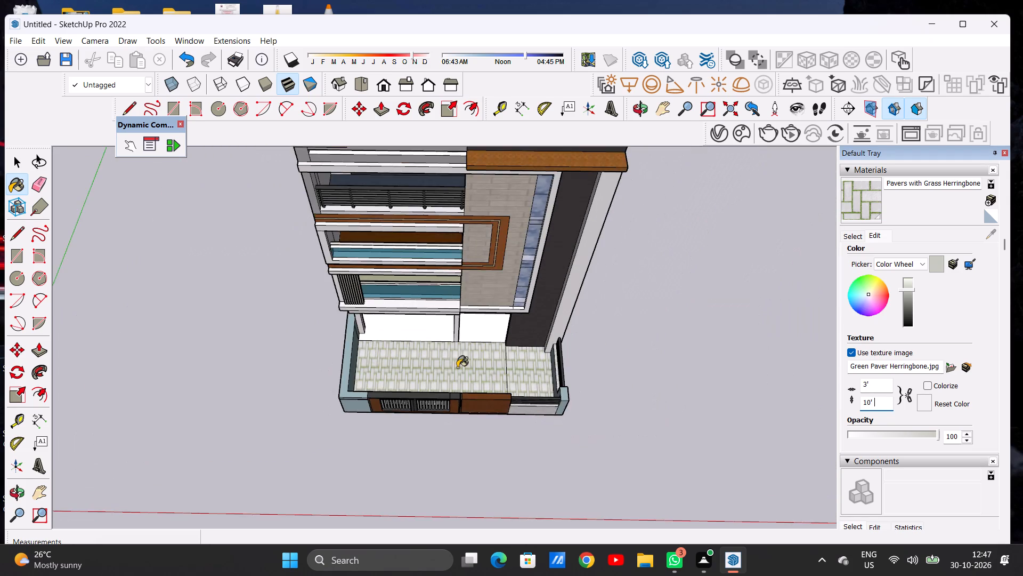
scroll(476, 363, up, 14)
key(space)
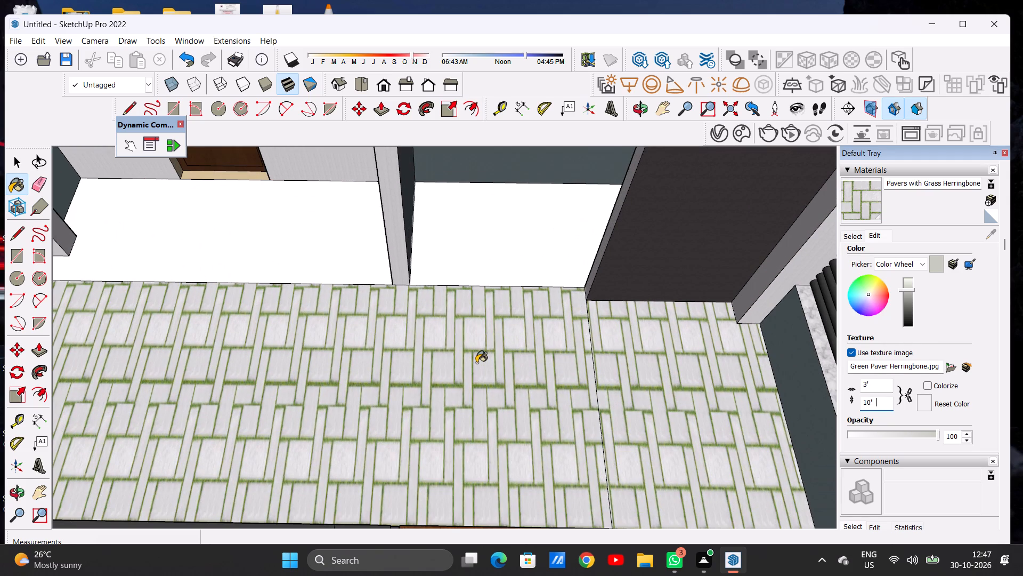
scroll(474, 362, down, 11)
triple_click(644, 353)
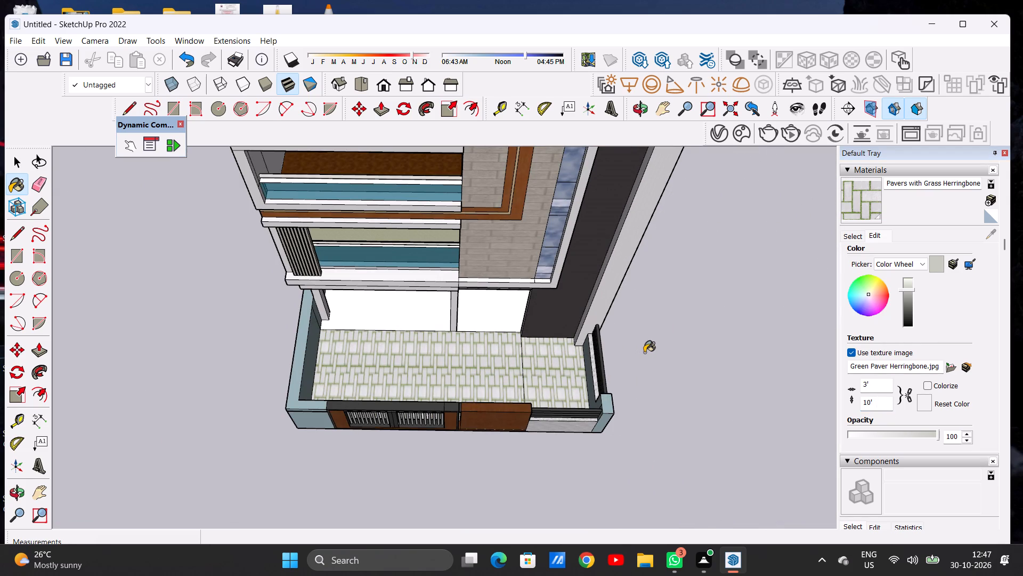
key(space)
Repaint the main forecourt floor with Tile Limestone Multi from the Tile materials.
scroll(890, 234, up, 1)
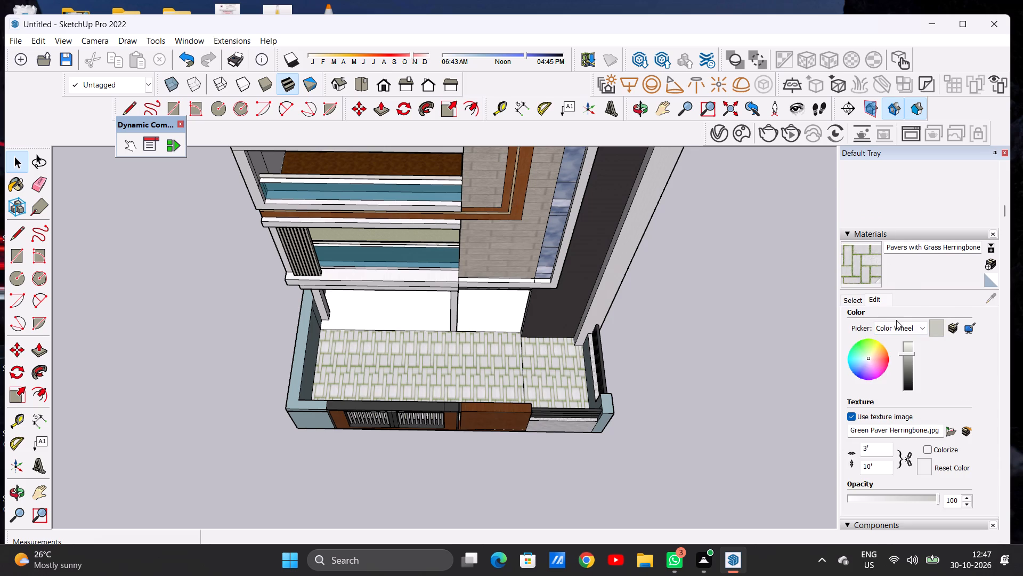
click(852, 302)
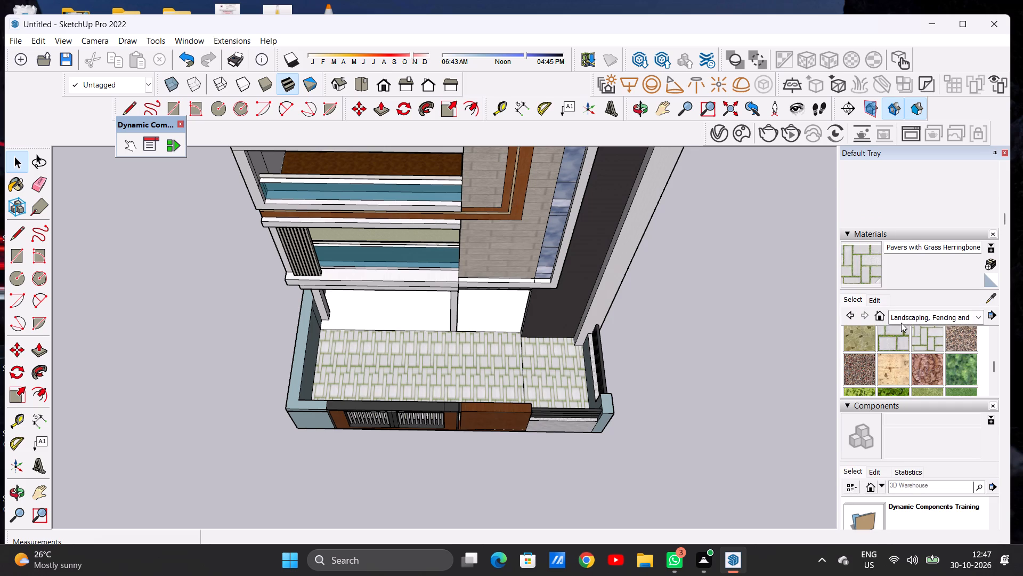
scroll(907, 343, down, 1)
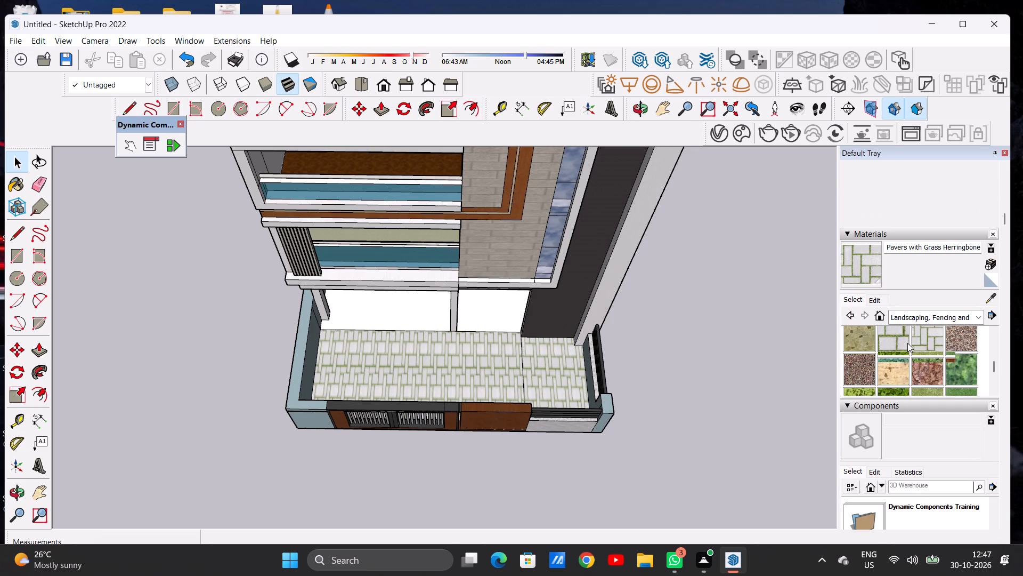
scroll(907, 343, up, 1)
click(902, 314)
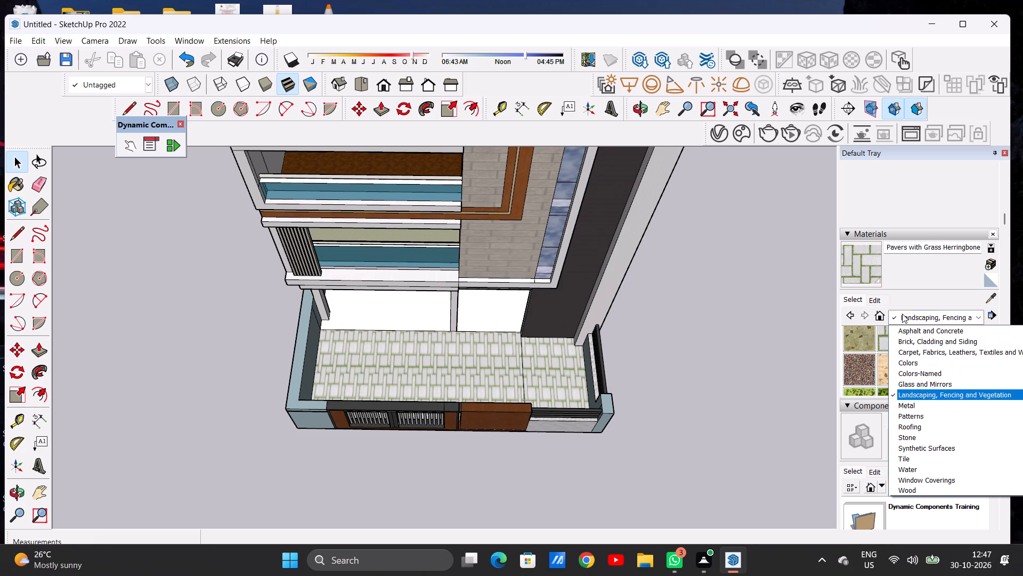
click(919, 463)
scroll(889, 372, down, 1)
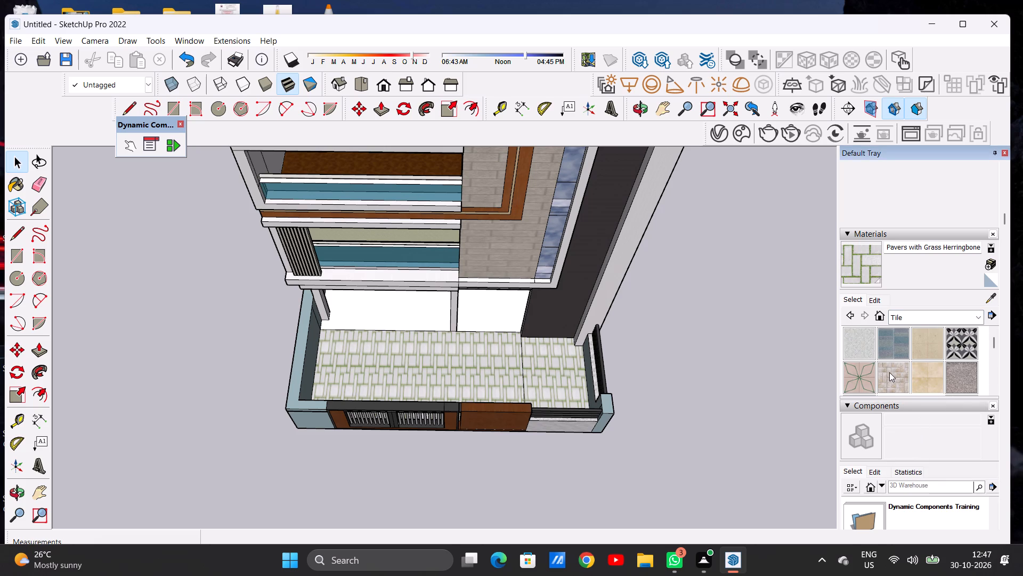
scroll(889, 372, down, 3)
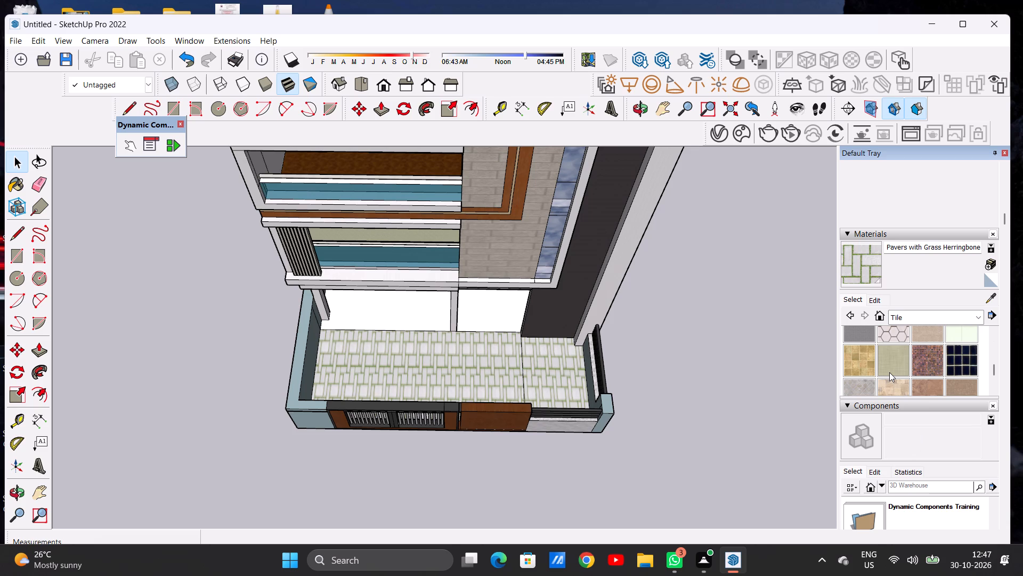
click(864, 361)
click(461, 374)
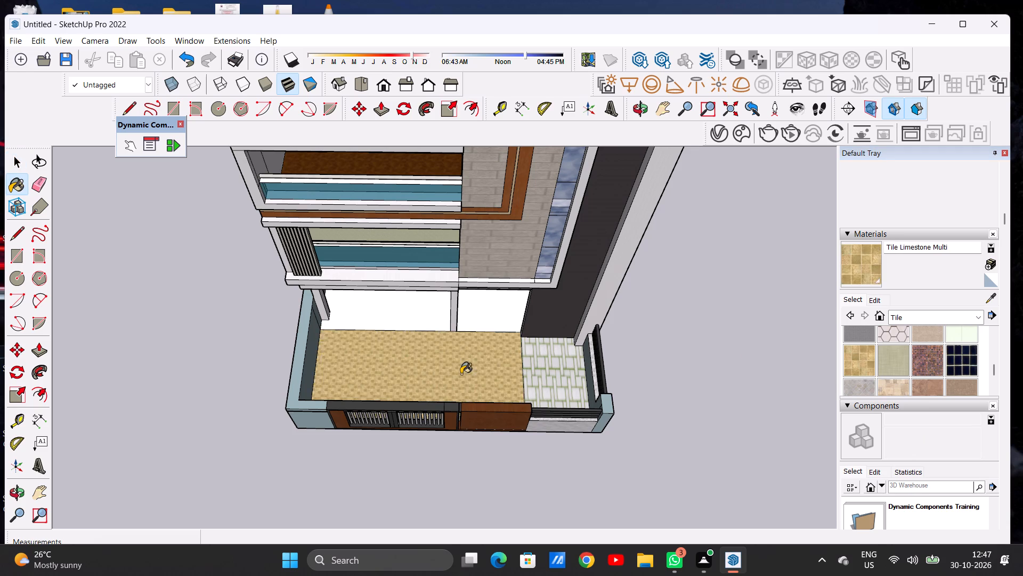
Paint the smaller forecourt floor section beside the dark wall with the same Tile Limestone Multi.
scroll(474, 370, up, 7)
click(624, 366)
scroll(549, 390, up, 8)
scroll(538, 386, down, 1)
scroll(538, 386, up, 3)
scroll(491, 381, down, 14)
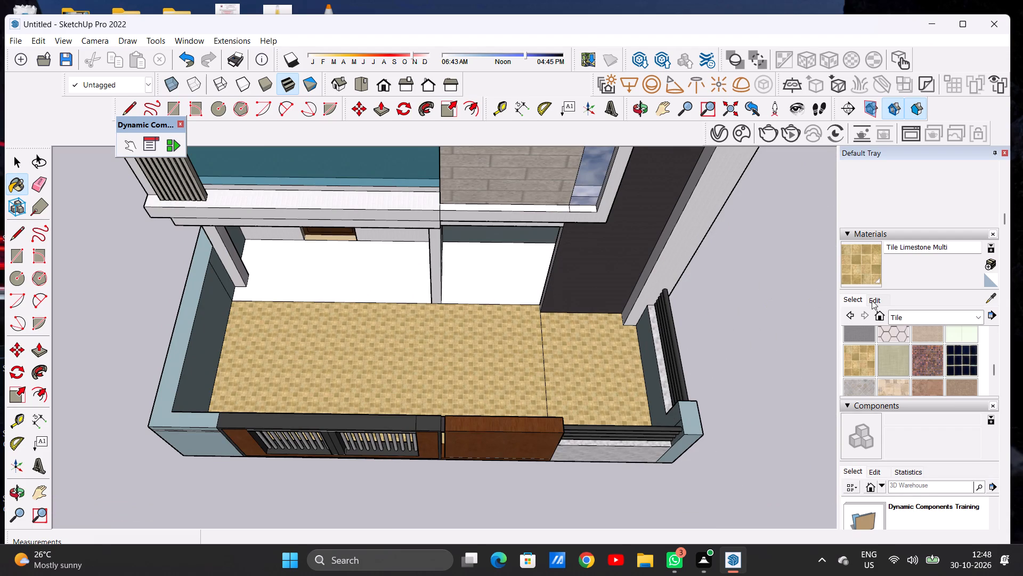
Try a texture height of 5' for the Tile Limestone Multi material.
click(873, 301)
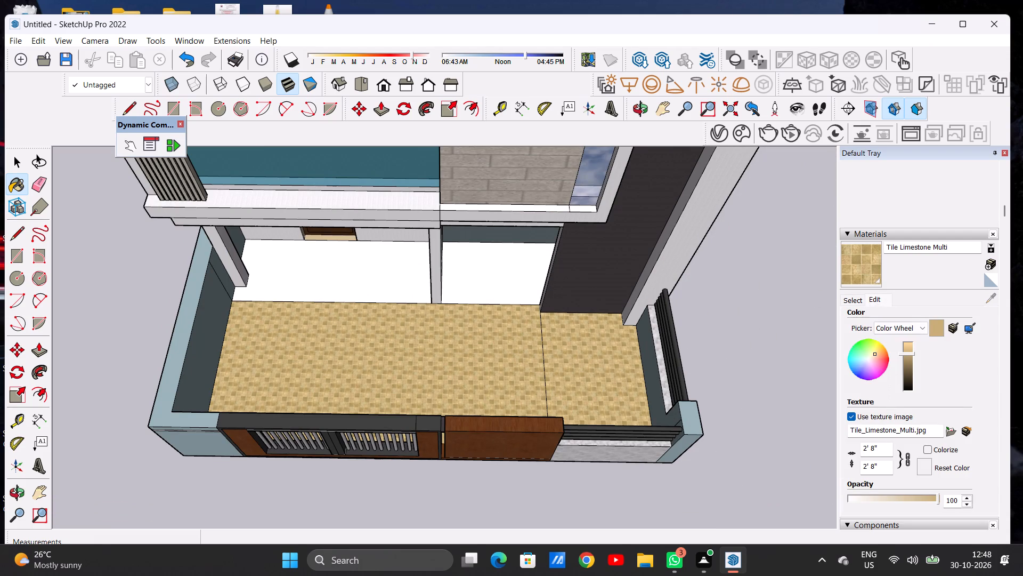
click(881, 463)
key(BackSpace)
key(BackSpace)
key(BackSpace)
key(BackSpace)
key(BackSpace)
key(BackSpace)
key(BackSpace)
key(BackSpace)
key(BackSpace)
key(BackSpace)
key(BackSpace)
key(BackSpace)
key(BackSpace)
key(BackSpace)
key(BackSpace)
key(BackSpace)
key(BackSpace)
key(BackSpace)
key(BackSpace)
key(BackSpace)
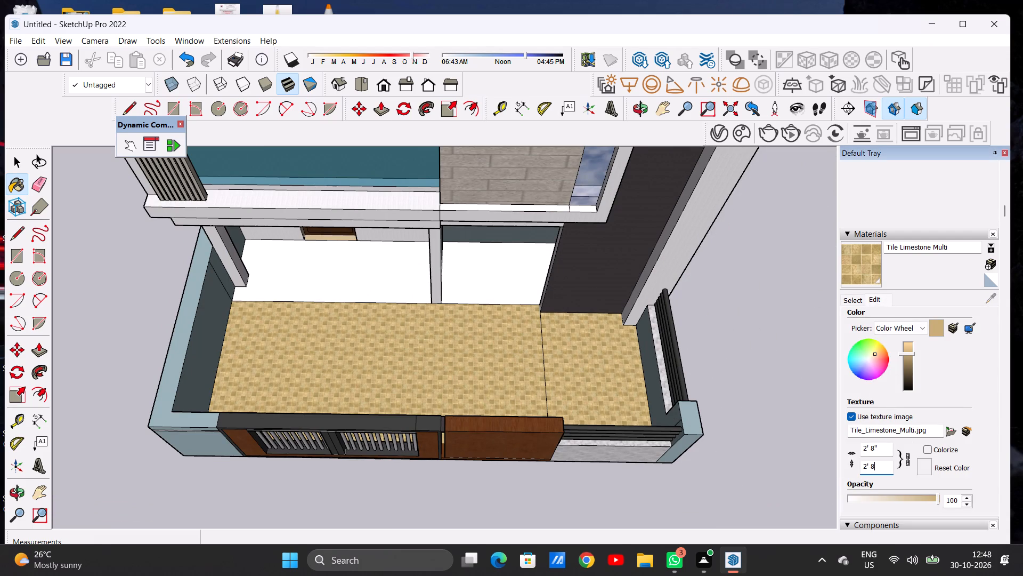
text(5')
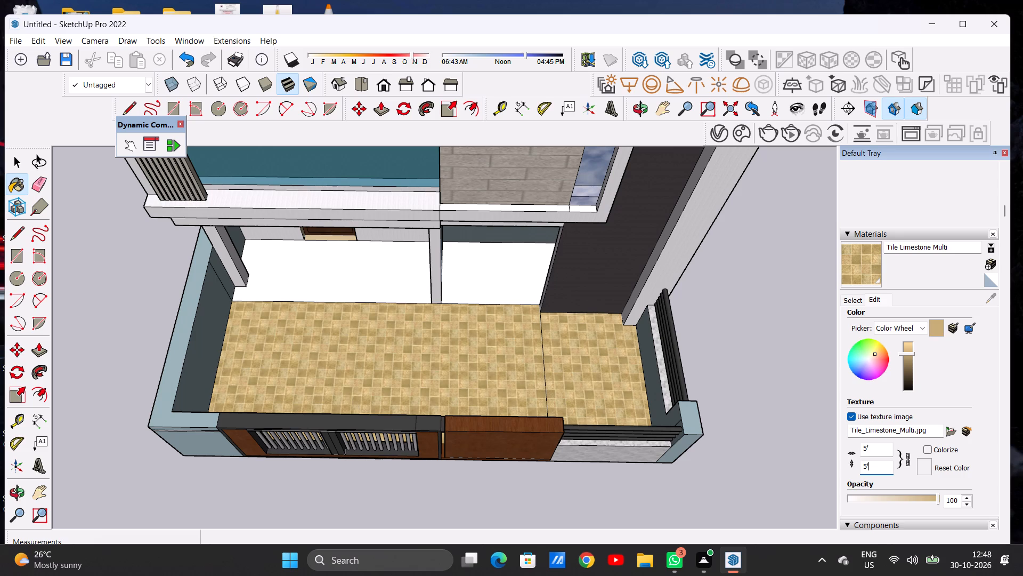
Set the Tile Limestone Multi texture's height to 10'.
key(BackSpace)
key(BackSpace)
key(BackSpace)
key(BackSpace)
text(10')
key(Return)
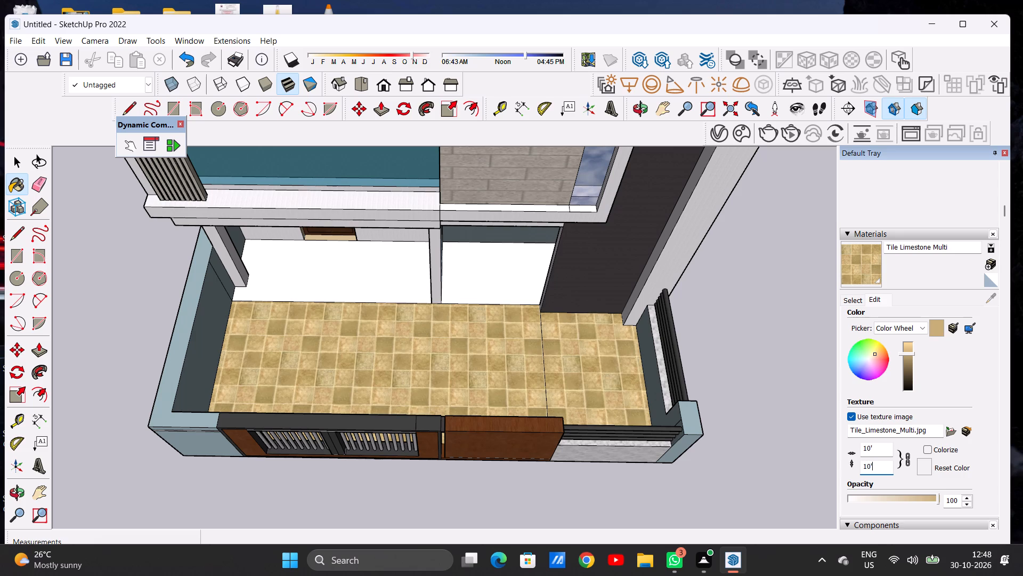
Examine the limestone tiles up close along the line between the two forecourt floor sections.
key(space)
scroll(582, 419, down, 6)
scroll(553, 361, up, 18)
key(space)
scroll(535, 355, down, 6)
scroll(535, 355, up, 1)
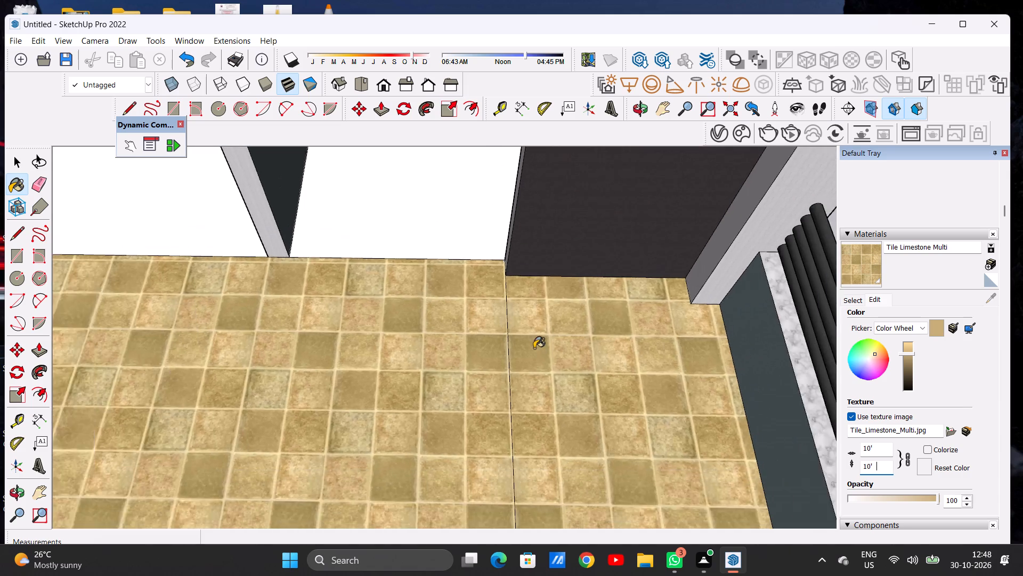
scroll(534, 348, down, 7)
click(745, 316)
key(space)
double_click(741, 316)
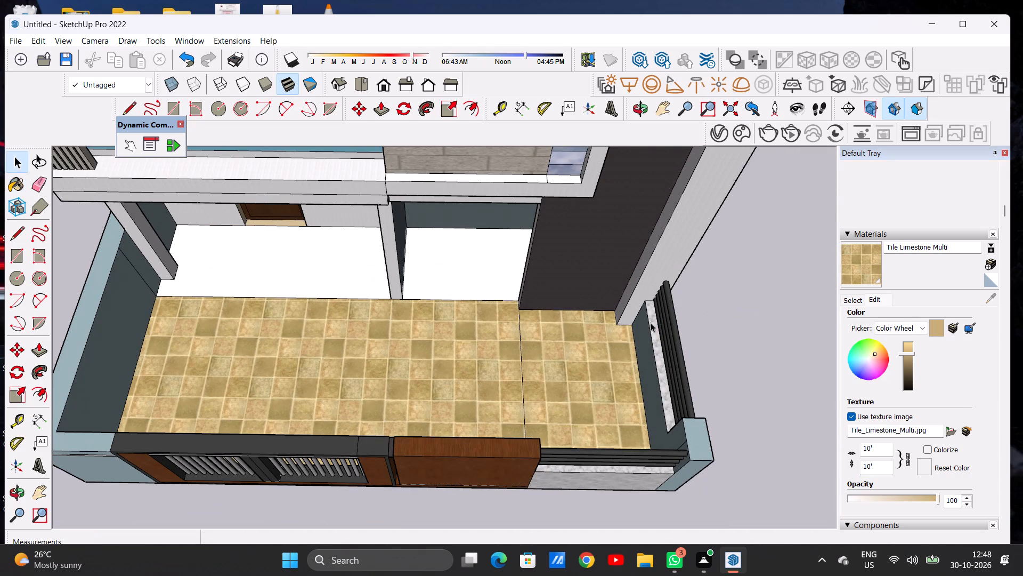
scroll(519, 347, up, 6)
scroll(543, 362, down, 1)
scroll(543, 362, up, 5)
middle_drag(573, 365, 419, 261)
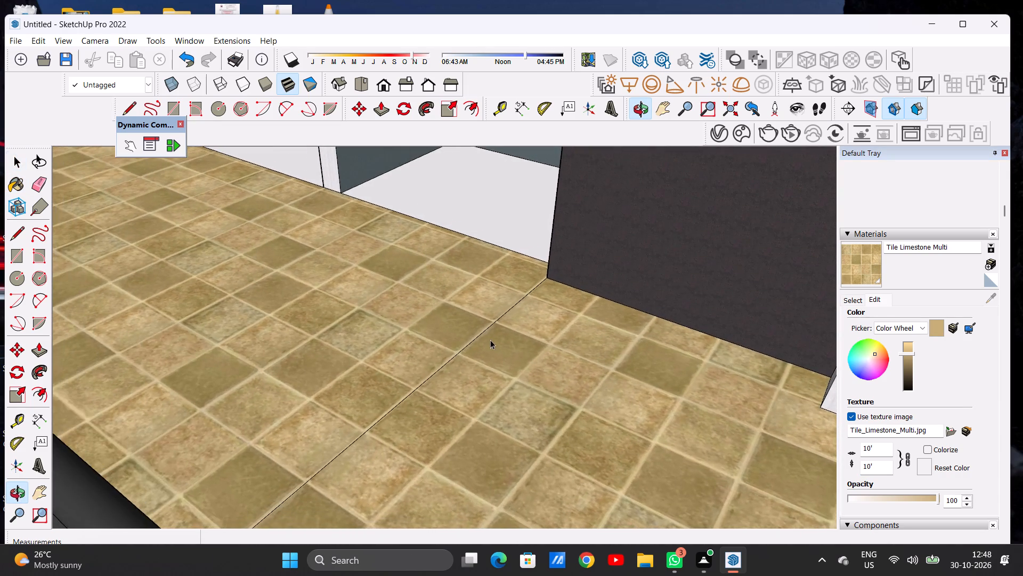
scroll(491, 343, up, 7)
scroll(476, 355, down, 1)
scroll(476, 355, up, 6)
middle_drag(489, 382, 509, 367)
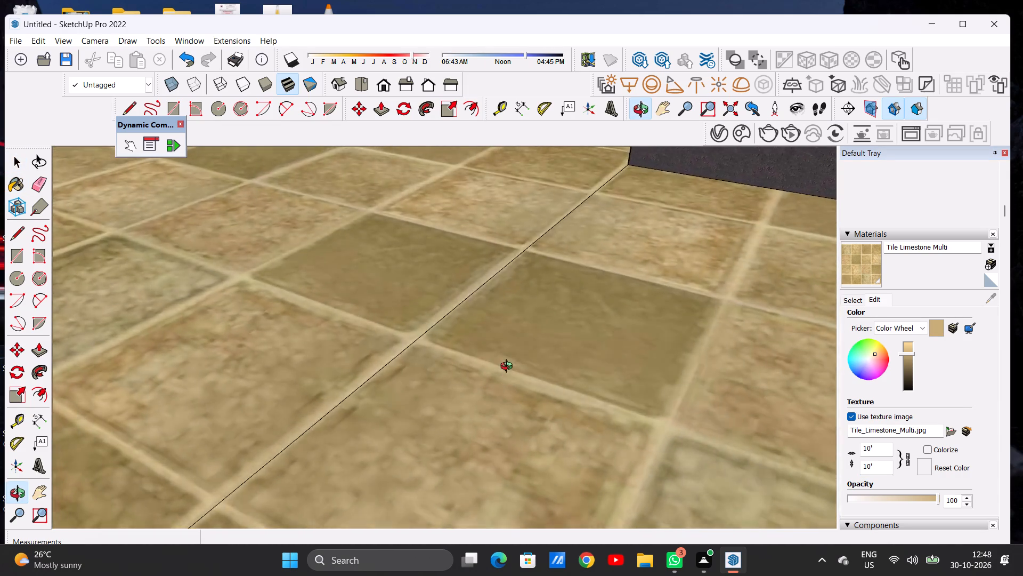
middle_drag(509, 367, 616, 492)
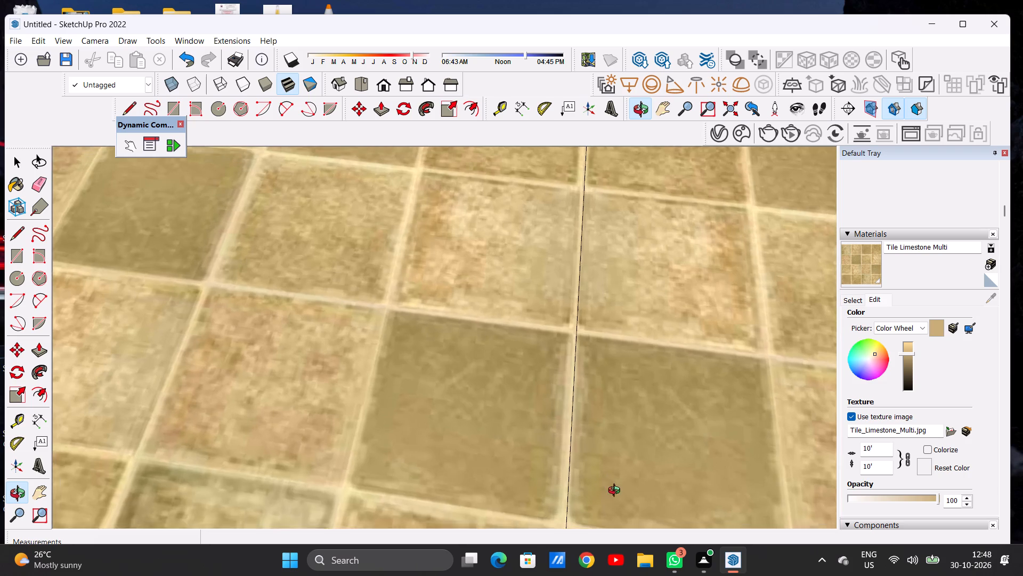
middle_drag(616, 492, 639, 493)
scroll(530, 312, down, 20)
scroll(530, 312, down, 3)
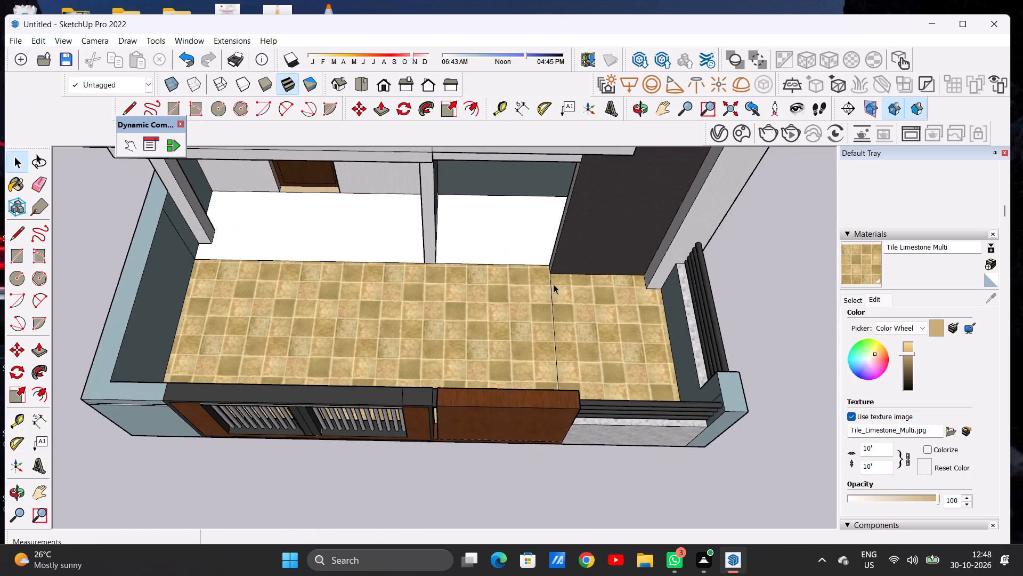
Examine the tiled forecourt and the bare porch floors behind it from above and from the front.
middle_drag(554, 284, 566, 365)
scroll(559, 366, down, 3)
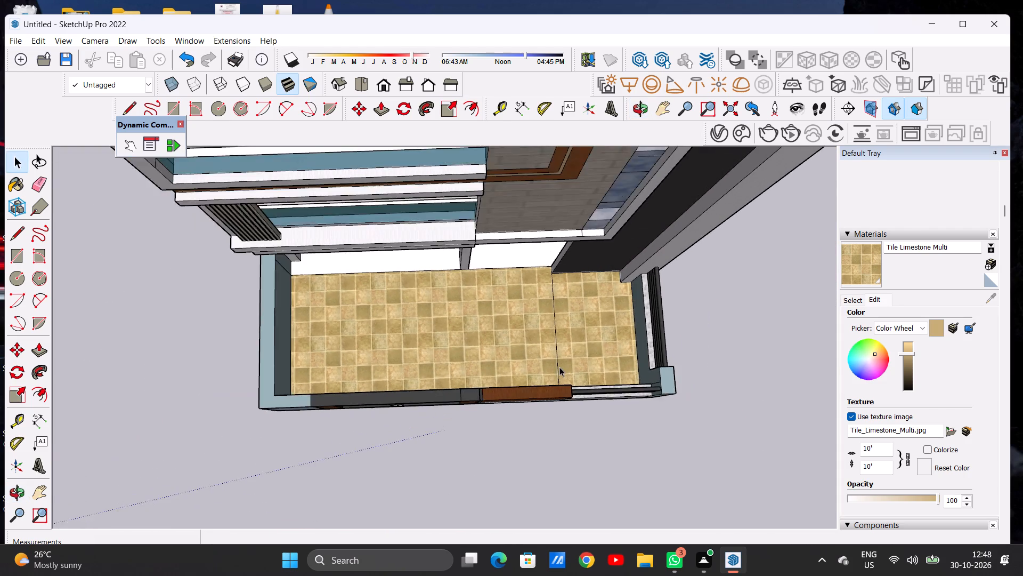
scroll(559, 367, down, 7)
middle_drag(560, 371, 570, 212)
middle_drag(578, 368, 551, 291)
scroll(514, 365, up, 11)
middle_drag(460, 368, 460, 426)
scroll(460, 426, up, 1)
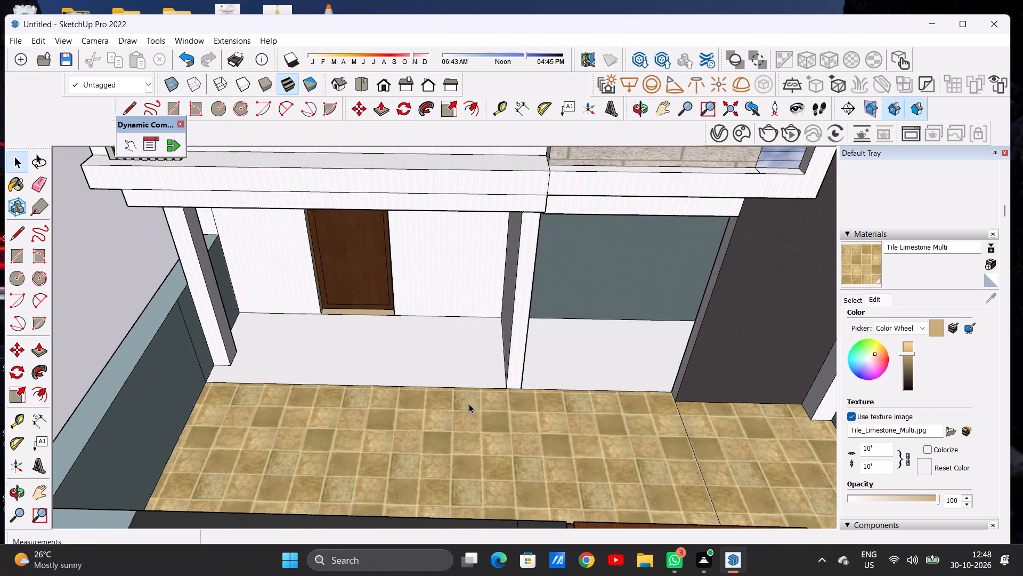
scroll(499, 336, down, 3)
middle_drag(484, 332, 498, 380)
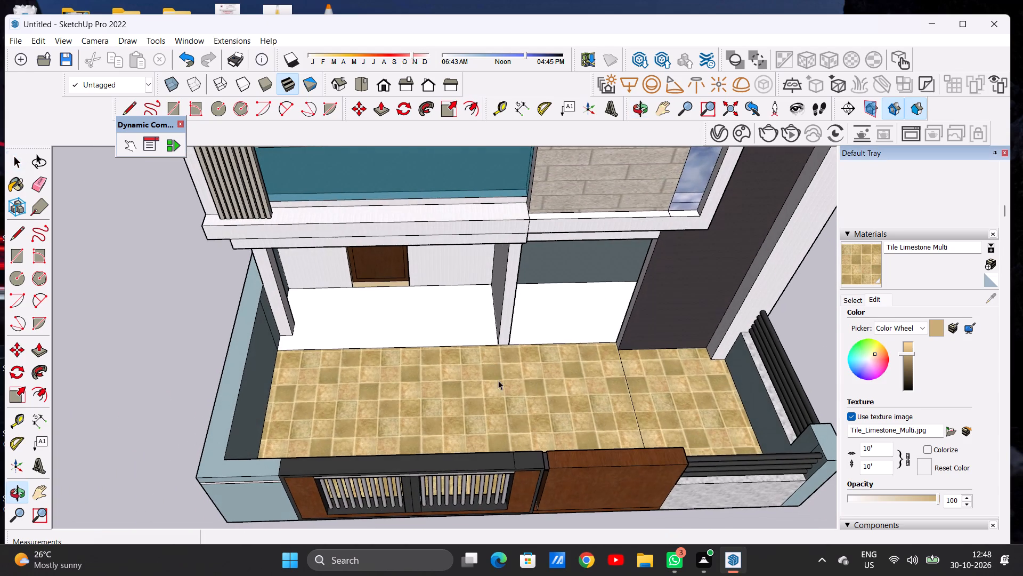
scroll(578, 333, up, 6)
middle_drag(522, 359, 527, 393)
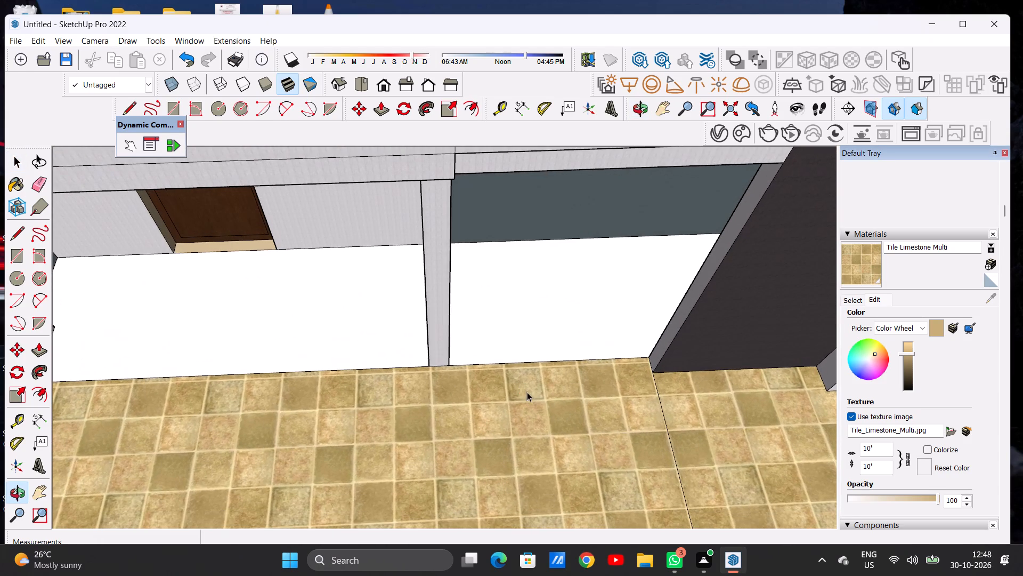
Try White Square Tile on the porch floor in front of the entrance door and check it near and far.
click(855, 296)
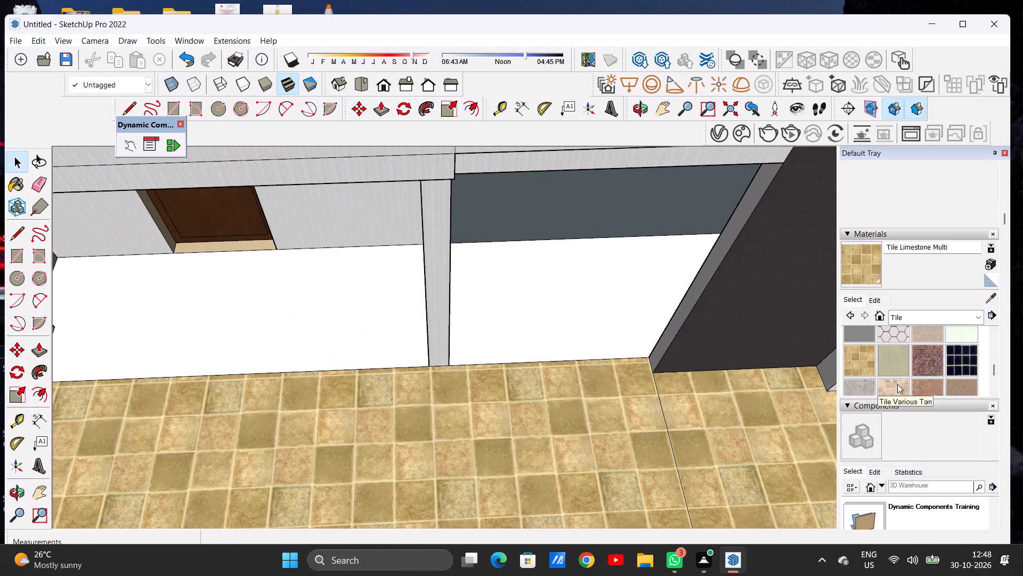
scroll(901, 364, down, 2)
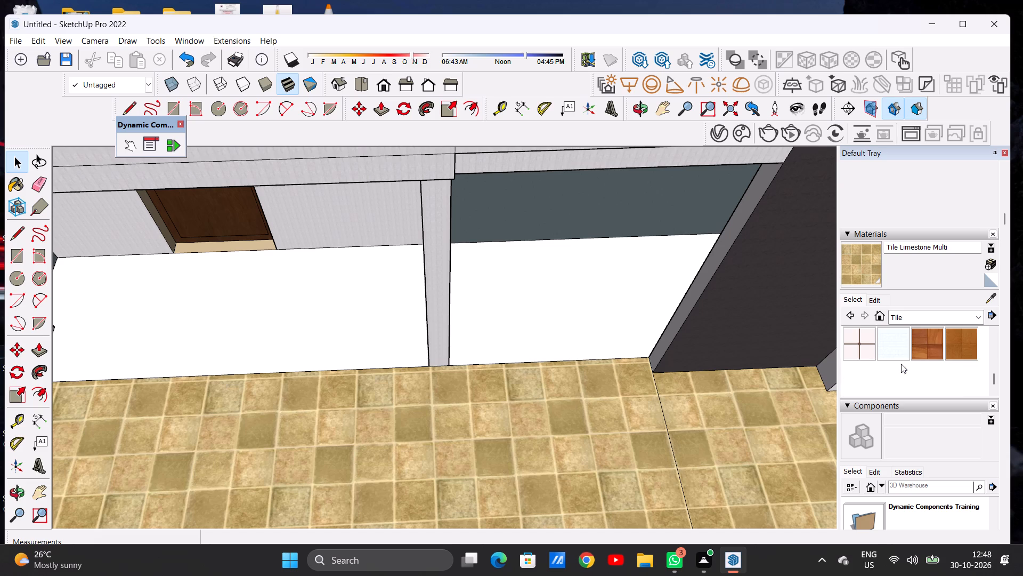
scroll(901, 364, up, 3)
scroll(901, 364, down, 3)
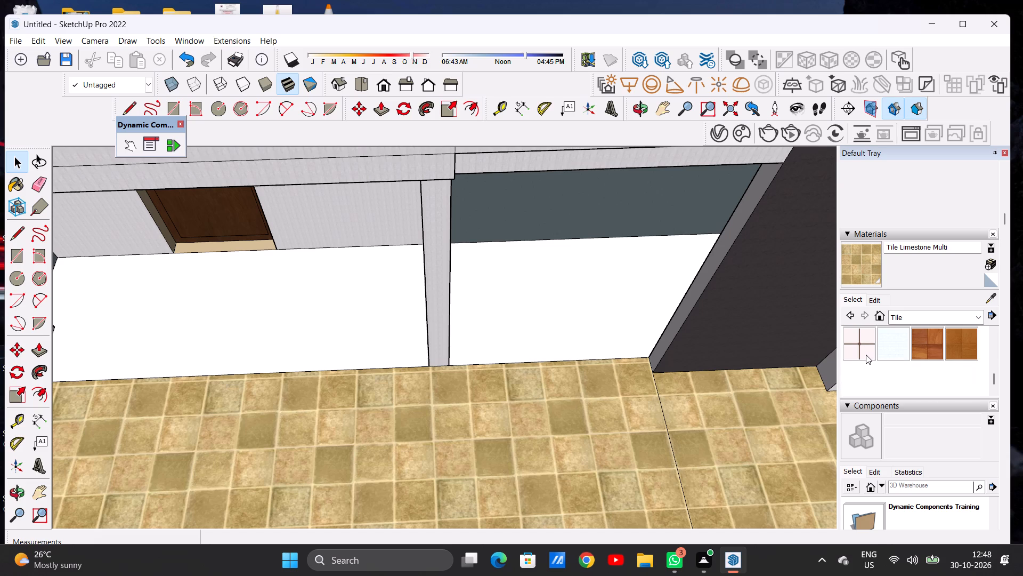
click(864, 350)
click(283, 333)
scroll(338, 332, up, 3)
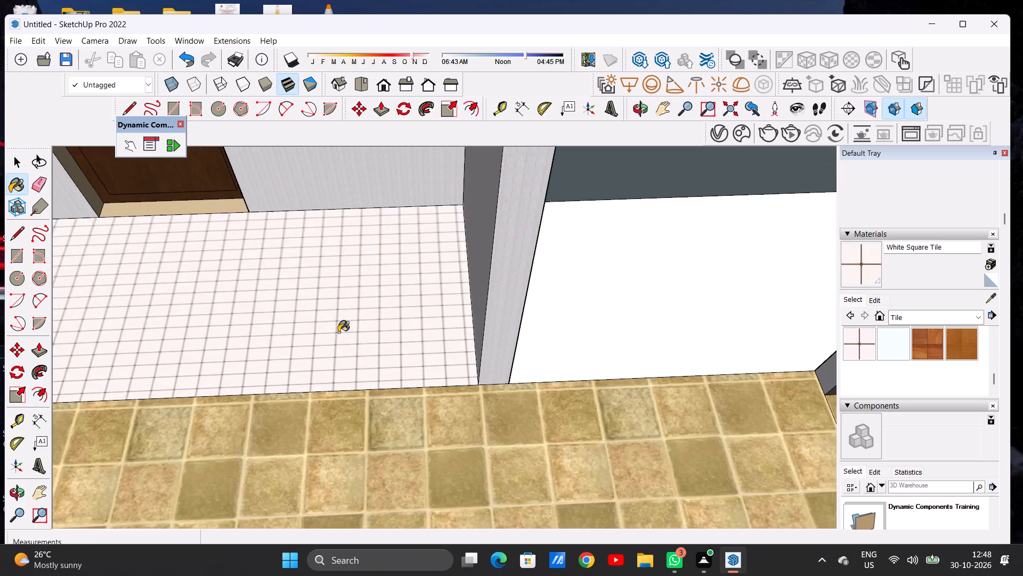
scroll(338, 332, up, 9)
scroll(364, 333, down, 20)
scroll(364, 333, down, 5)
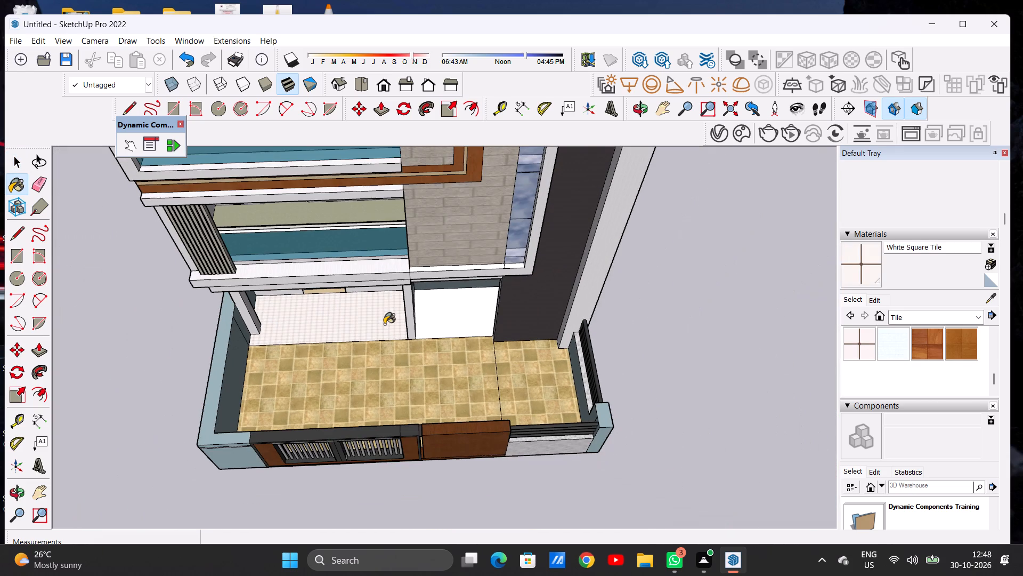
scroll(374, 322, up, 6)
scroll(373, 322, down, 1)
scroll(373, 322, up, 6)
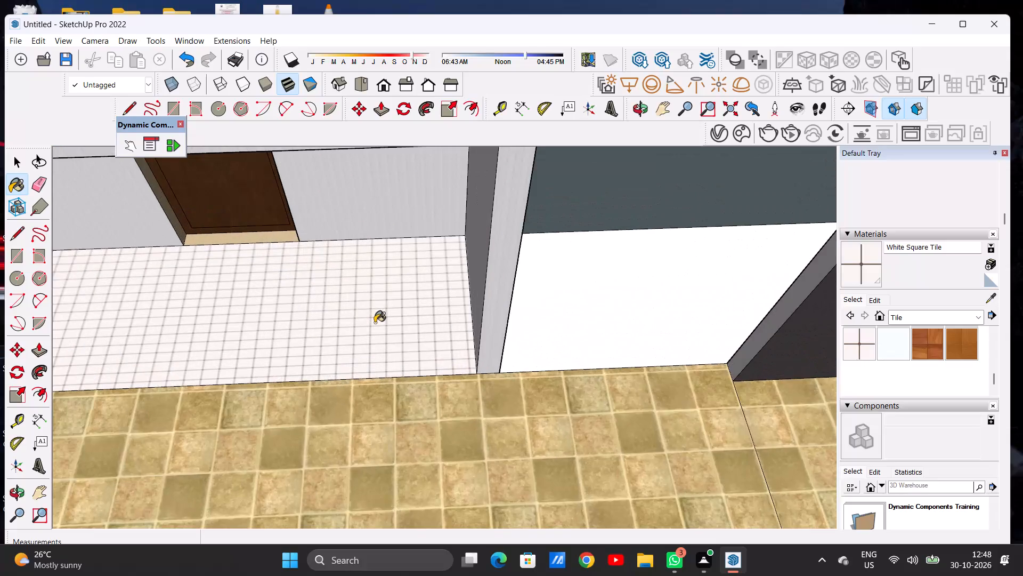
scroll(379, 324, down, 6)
Paint the porch floor in front of the entrance door with Field Rectangle Tile and check the pattern up close.
scroll(906, 371, up, 1)
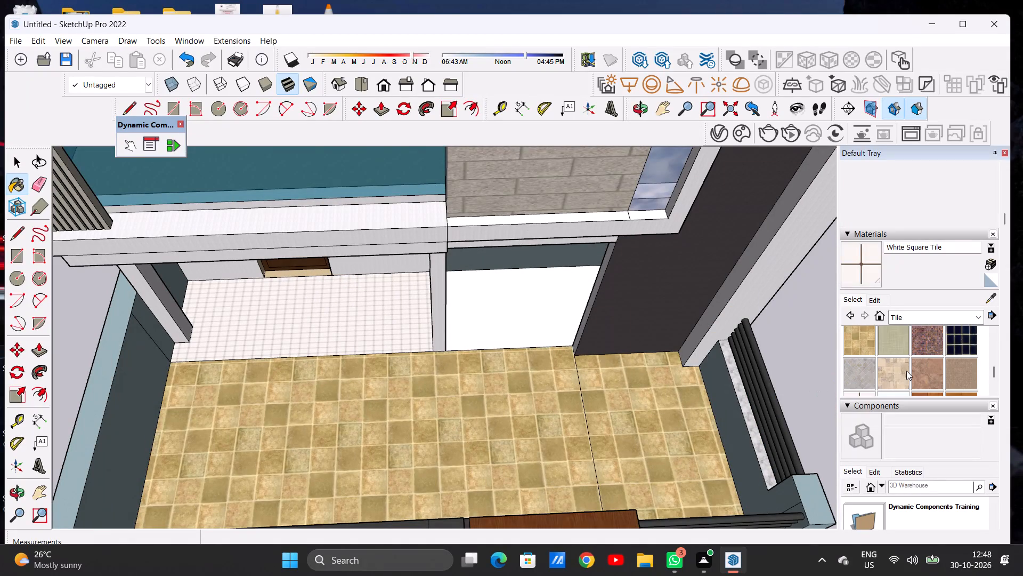
scroll(906, 371, up, 1)
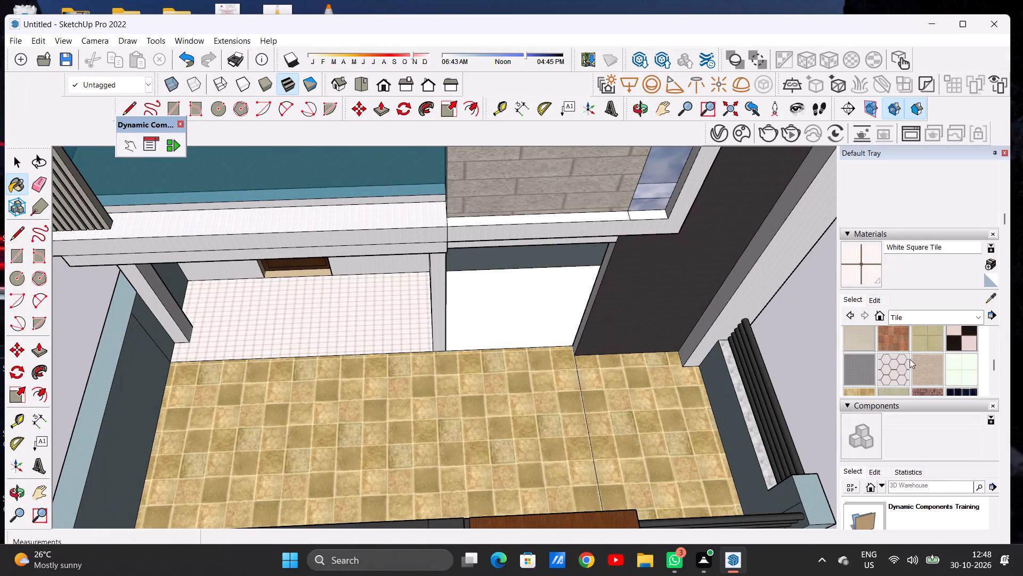
scroll(929, 363, up, 3)
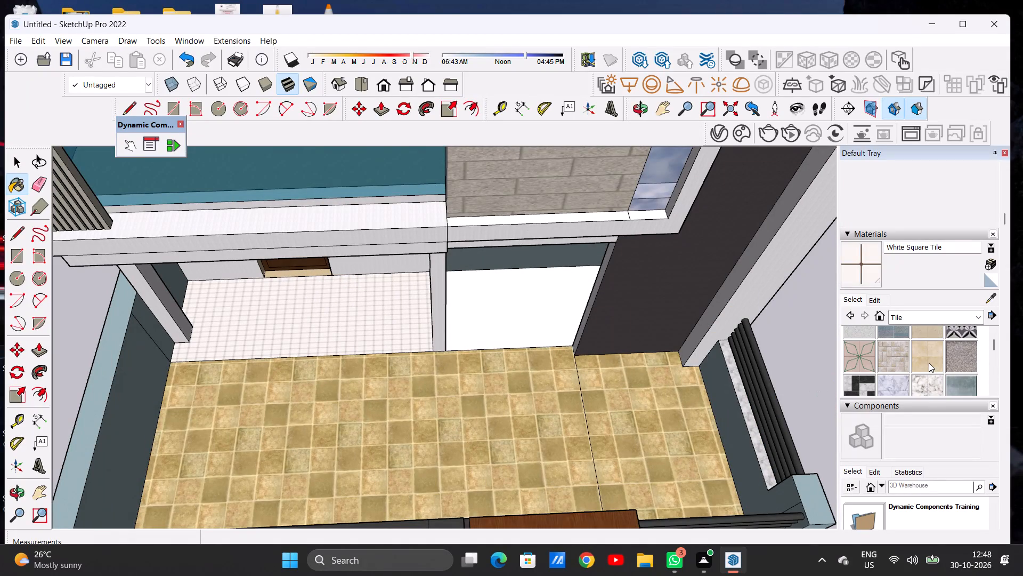
click(886, 356)
click(307, 308)
scroll(362, 324, up, 14)
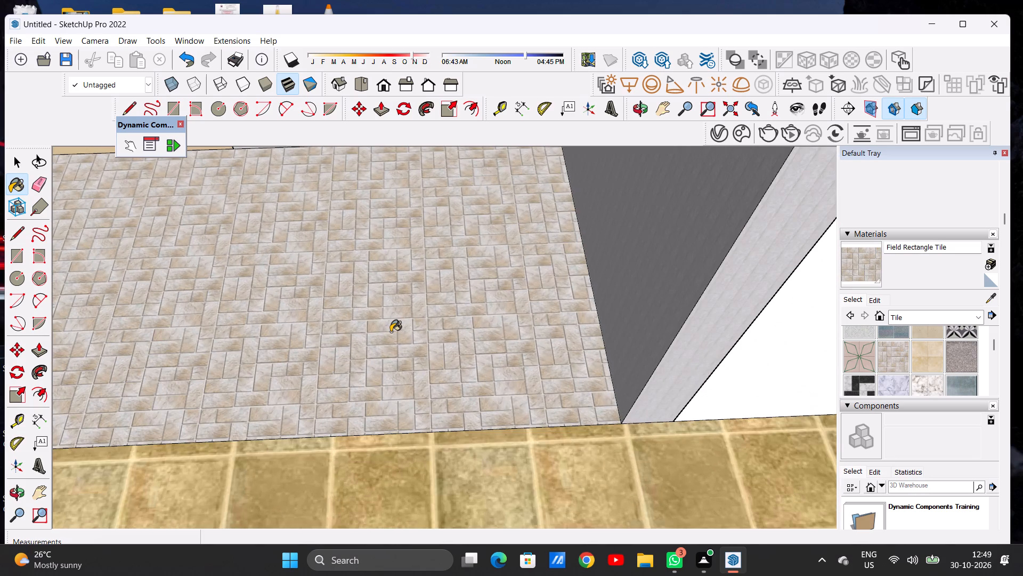
scroll(391, 332, down, 17)
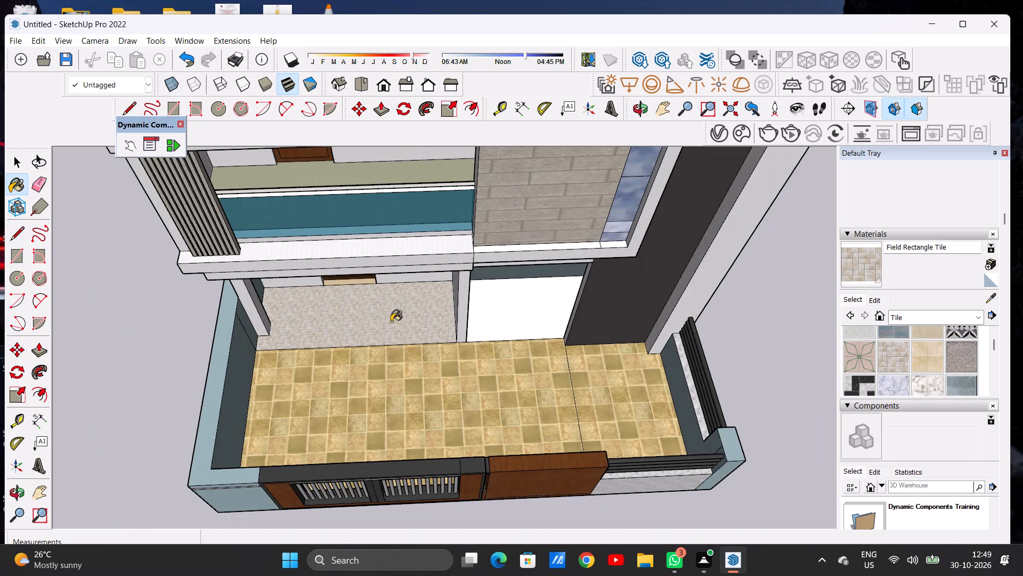
middle_drag(391, 322, 381, 322)
scroll(389, 340, up, 8)
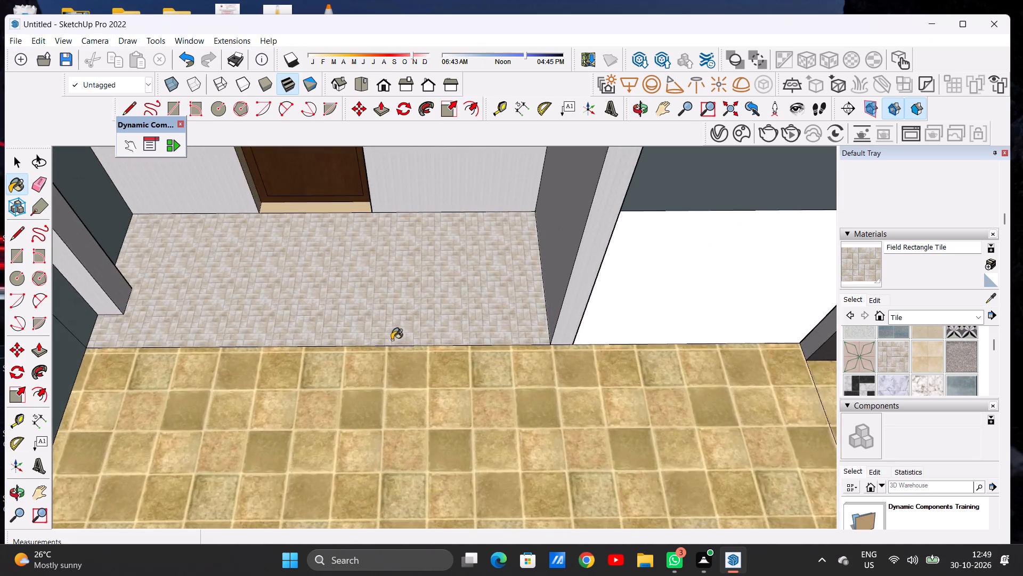
scroll(403, 327, up, 11)
scroll(403, 327, down, 5)
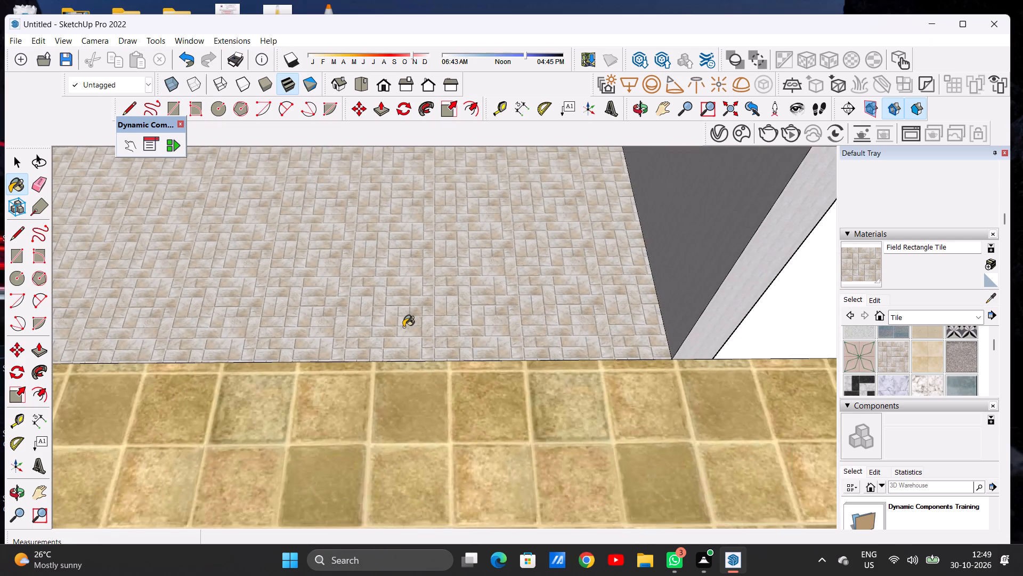
Enlarge the Field Rectangle Tile pattern on the entrance porch floor by setting its texture height to 5'.
scroll(403, 327, down, 14)
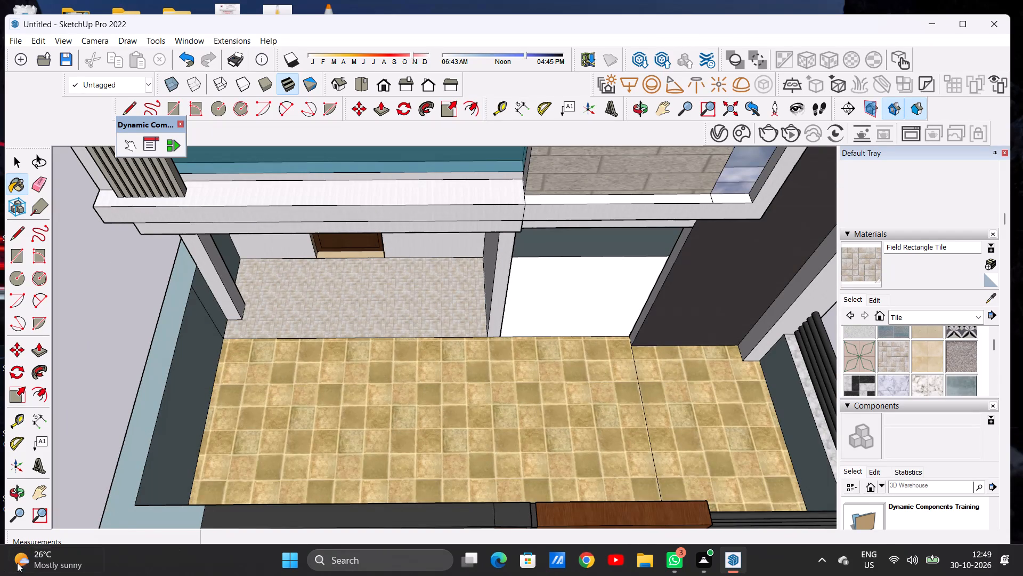
scroll(265, 430, down, 5)
scroll(269, 342, down, 1)
scroll(269, 342, up, 6)
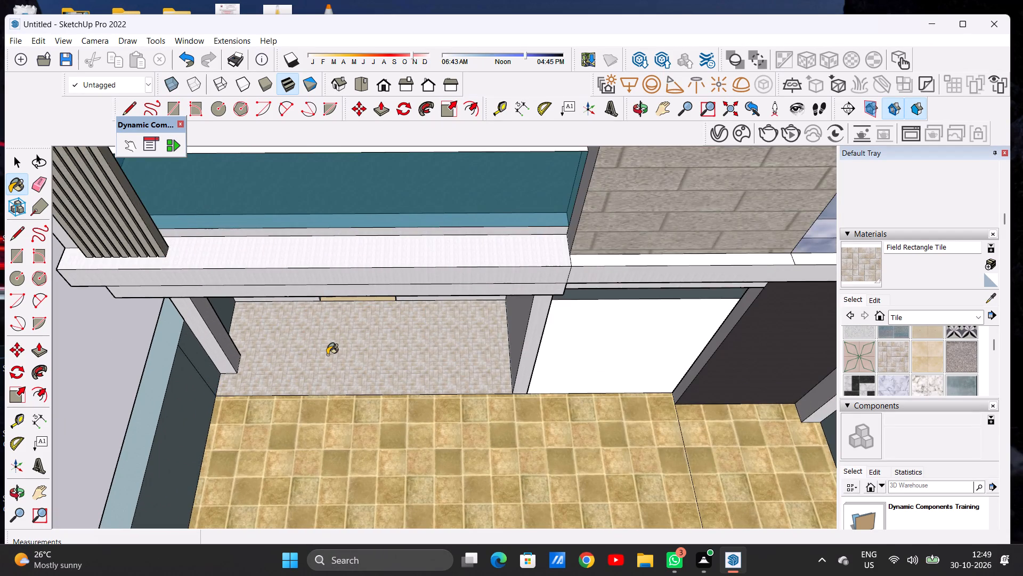
scroll(328, 355, up, 2)
middle_drag(341, 404, 342, 369)
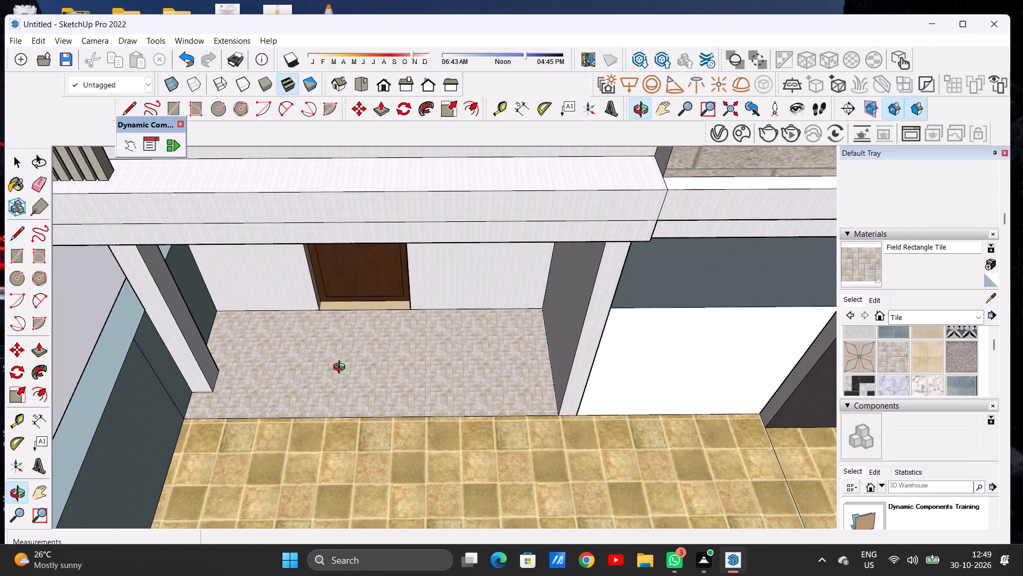
middle_drag(342, 369, 342, 360)
scroll(360, 346, down, 2)
scroll(347, 380, up, 3)
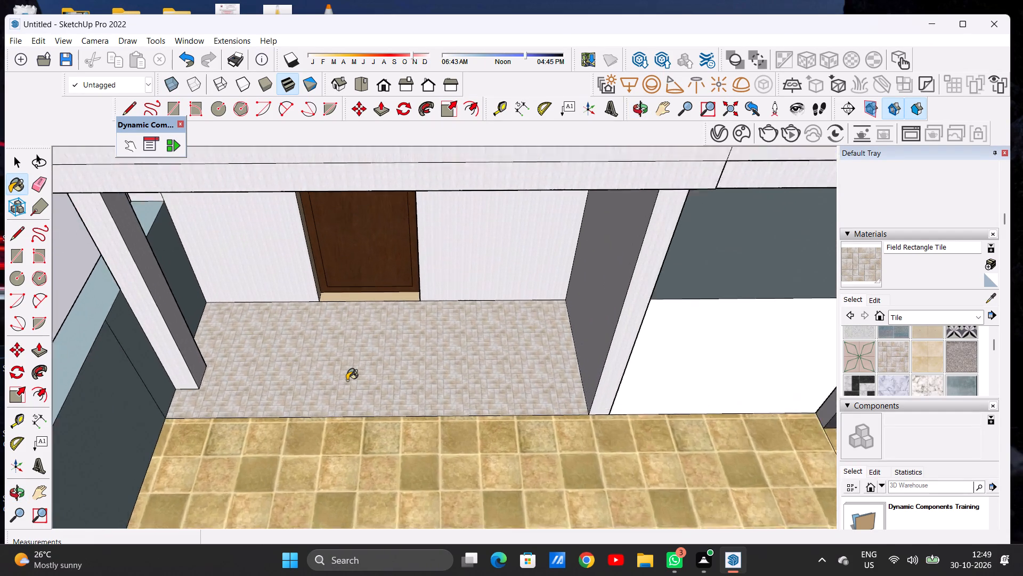
scroll(347, 380, up, 3)
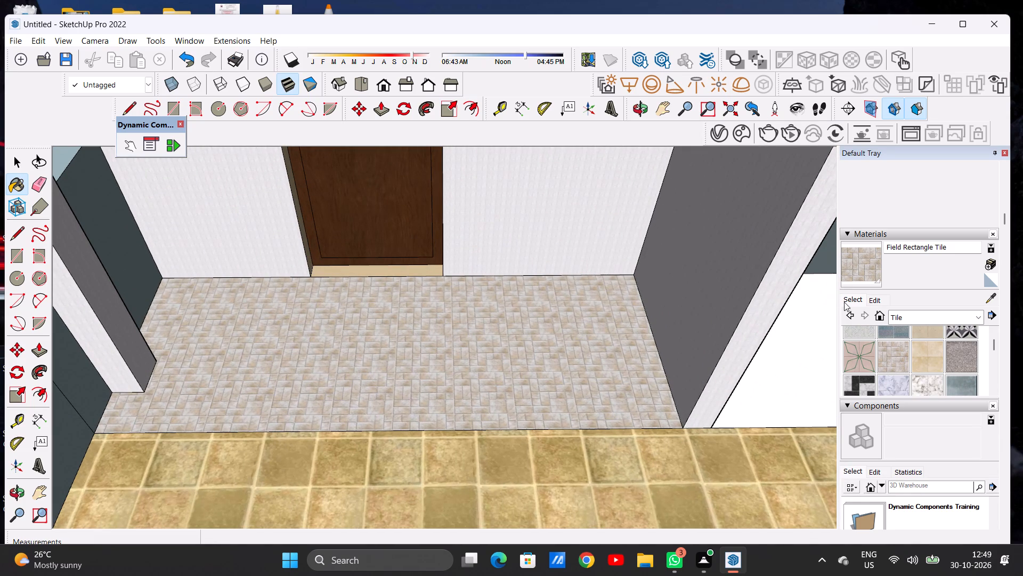
click(871, 301)
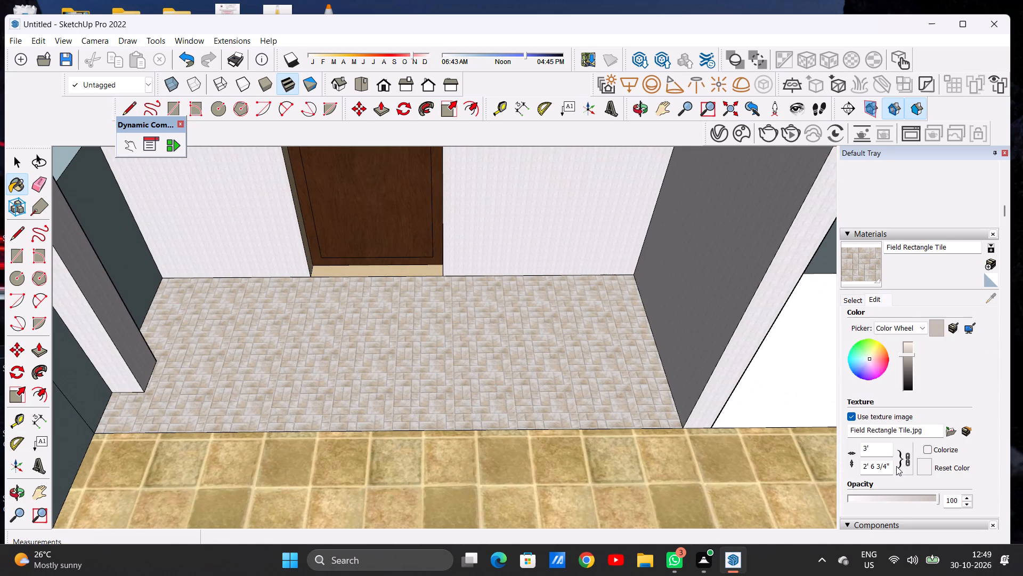
click(894, 462)
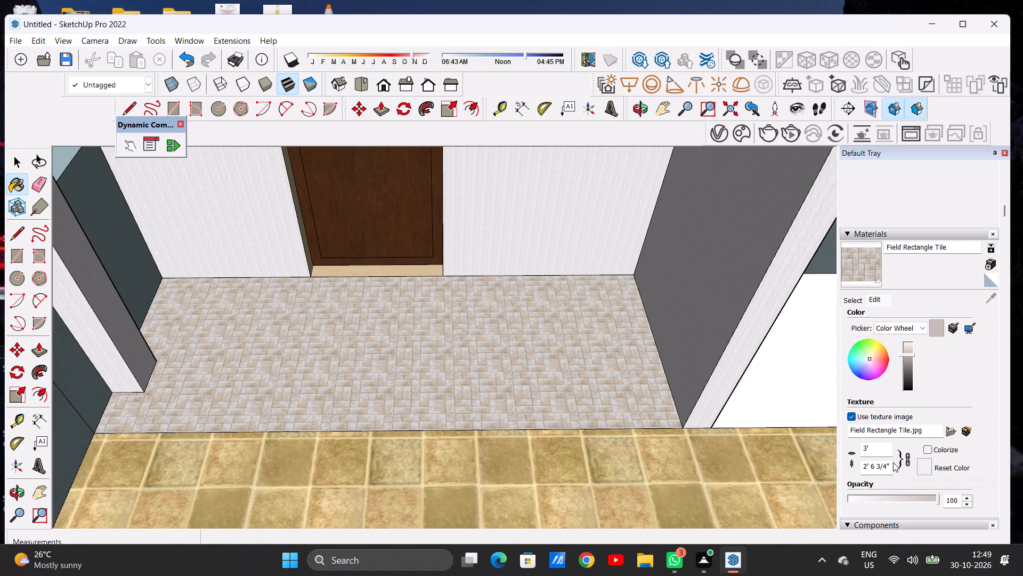
click(891, 465)
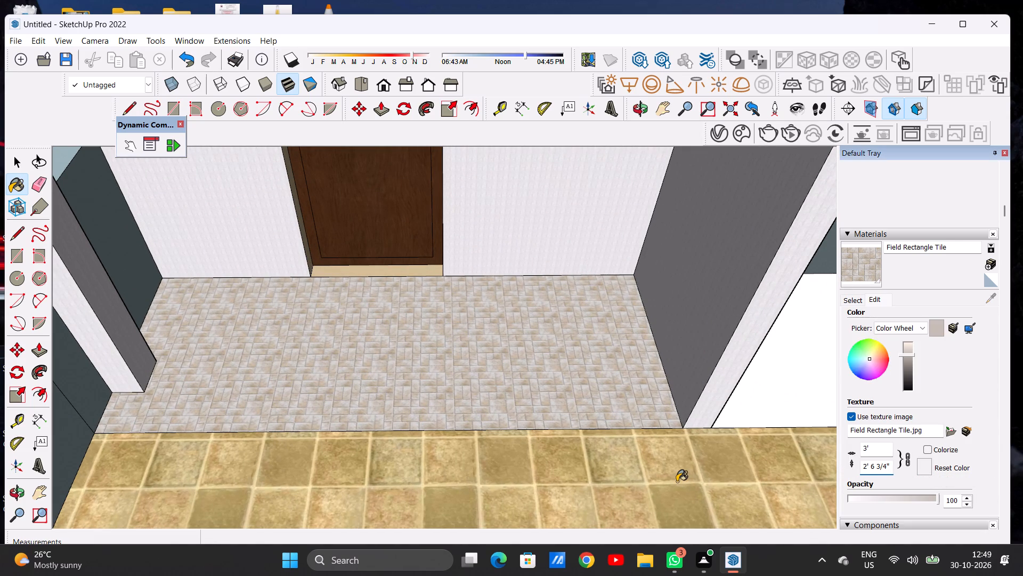
key(BackSpace)
key(BackSpace)
key(BackSpace)
key(BackSpace)
key(BackSpace)
key(BackSpace)
key(BackSpace)
key(BackSpace)
key(BackSpace)
key(BackSpace)
key(BackSpace)
key(BackSpace)
key(BackSpace)
key(BackSpace)
key(BackSpace)
key(BackSpace)
key(BackSpace)
key(BackSpace)
key(BackSpace)
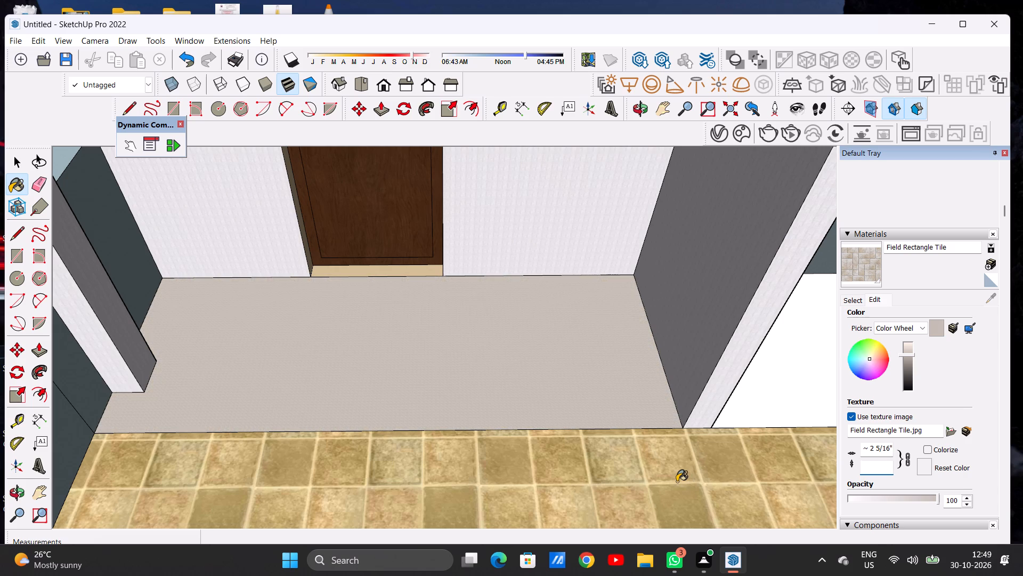
click(874, 462)
key(BackSpace)
key(BackSpace)
text(5')
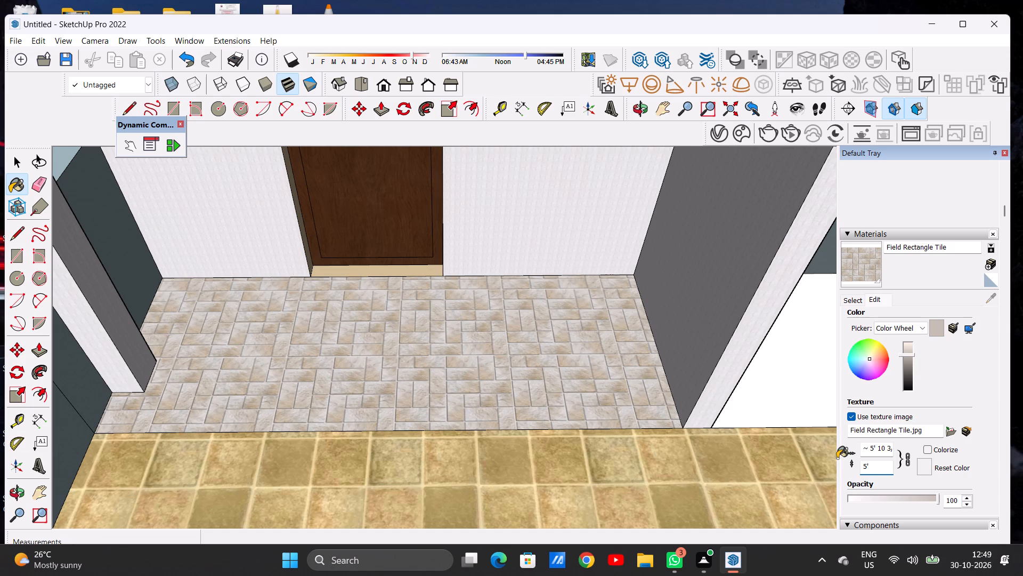
key(Return)
Paint the bare floor of the adjoining porch bay with the resized Field Rectangle Tile.
scroll(474, 441, down, 13)
scroll(627, 409, up, 12)
click(589, 409)
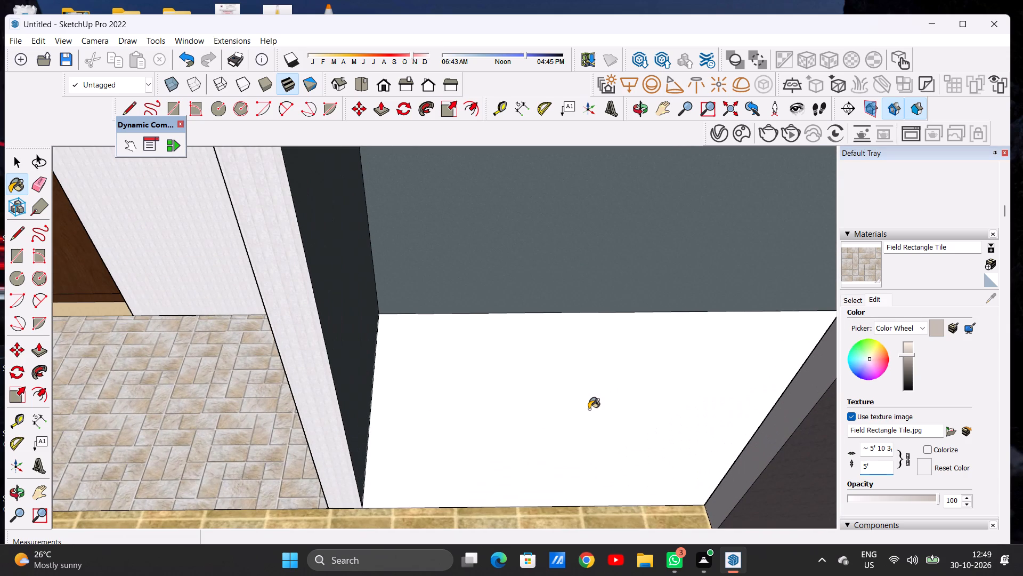
key(space)
Examine the two tiled porch floors from above, from the front and from the side.
scroll(580, 428, down, 18)
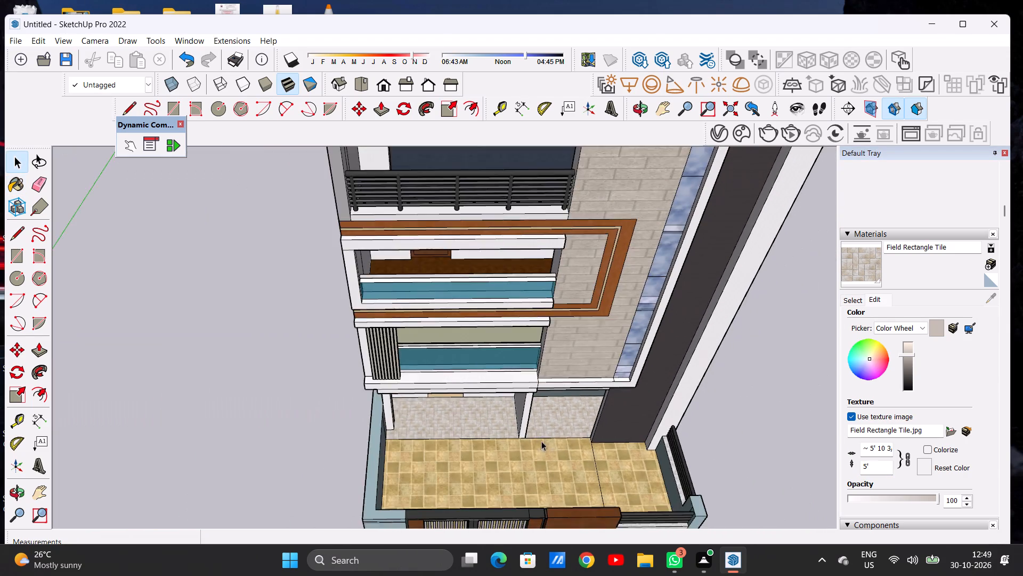
middle_drag(542, 440, 547, 372)
scroll(515, 460, up, 3)
scroll(515, 463, down, 1)
scroll(515, 463, up, 10)
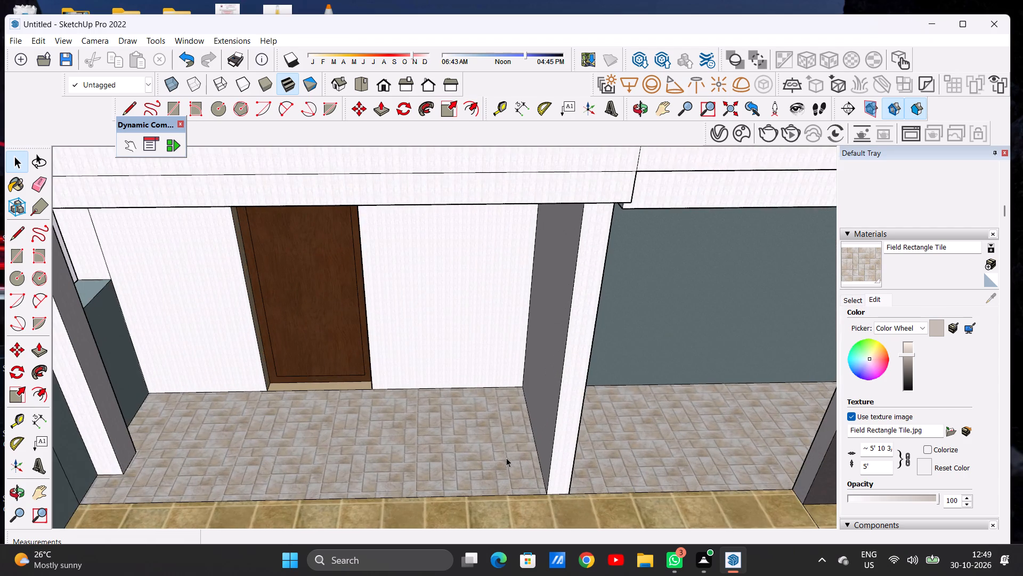
middle_drag(502, 455, 526, 367)
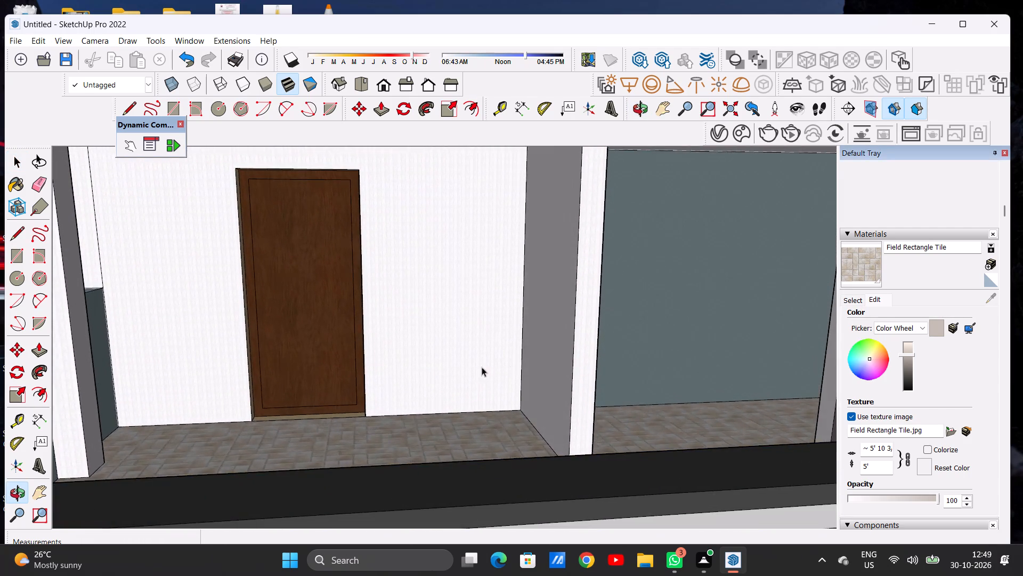
scroll(405, 368, up, 11)
scroll(487, 394, down, 17)
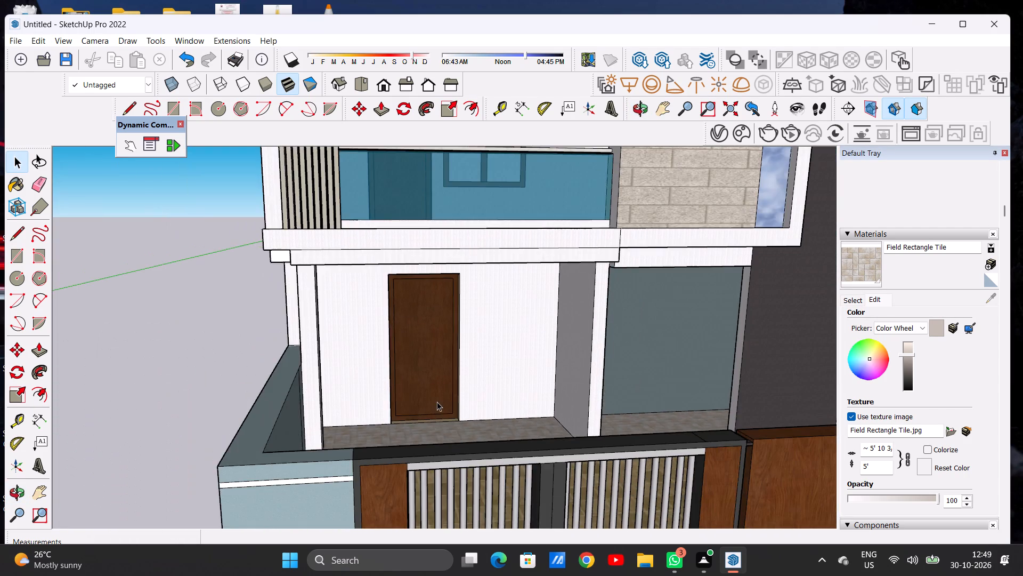
middle_drag(415, 404, 314, 463)
scroll(415, 323, up, 4)
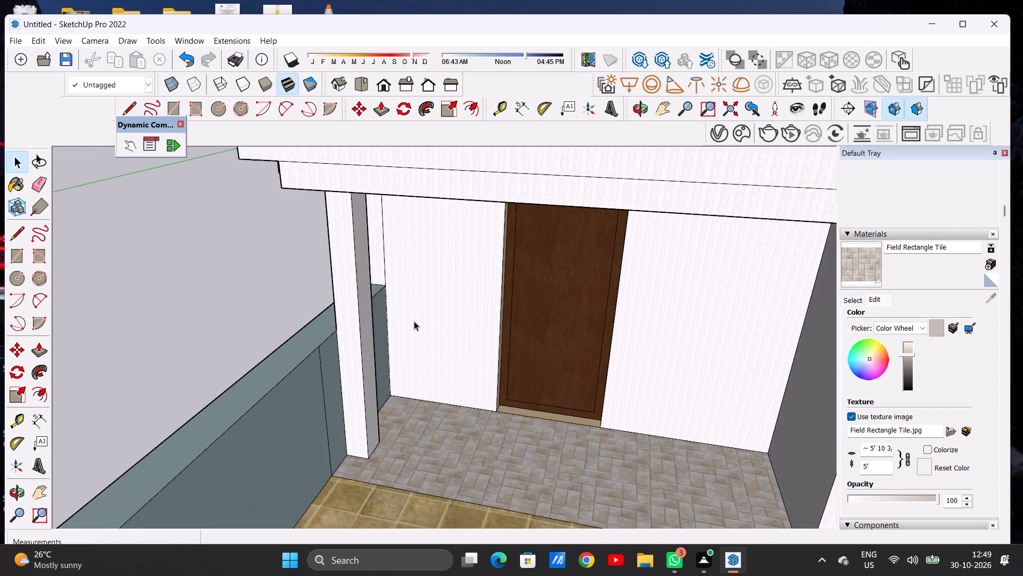
scroll(414, 321, up, 4)
scroll(400, 322, down, 1)
scroll(400, 322, up, 4)
scroll(388, 342, down, 1)
scroll(386, 347, up, 3)
scroll(383, 380, down, 16)
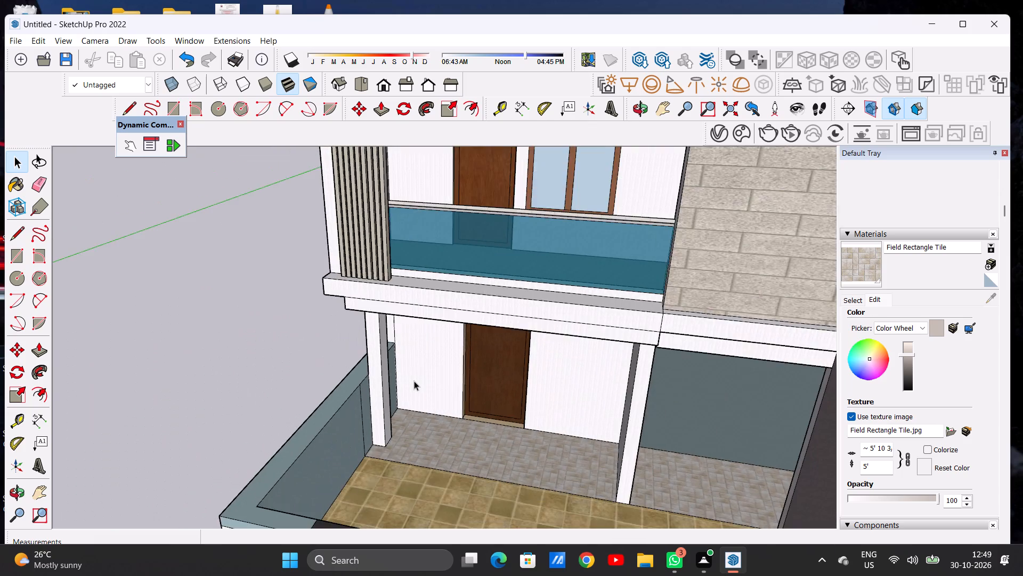
Examine the whole front facade from a distance and the entrance porch against it.
scroll(414, 381, down, 11)
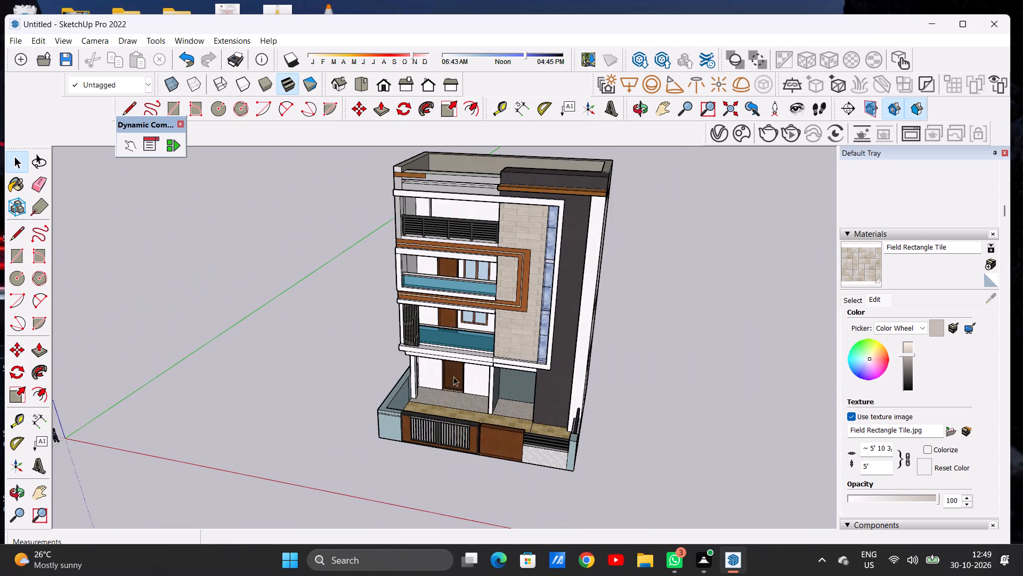
scroll(462, 379, down, 6)
middle_drag(447, 392, 515, 379)
scroll(464, 379, up, 1)
scroll(463, 379, down, 1)
scroll(463, 379, up, 12)
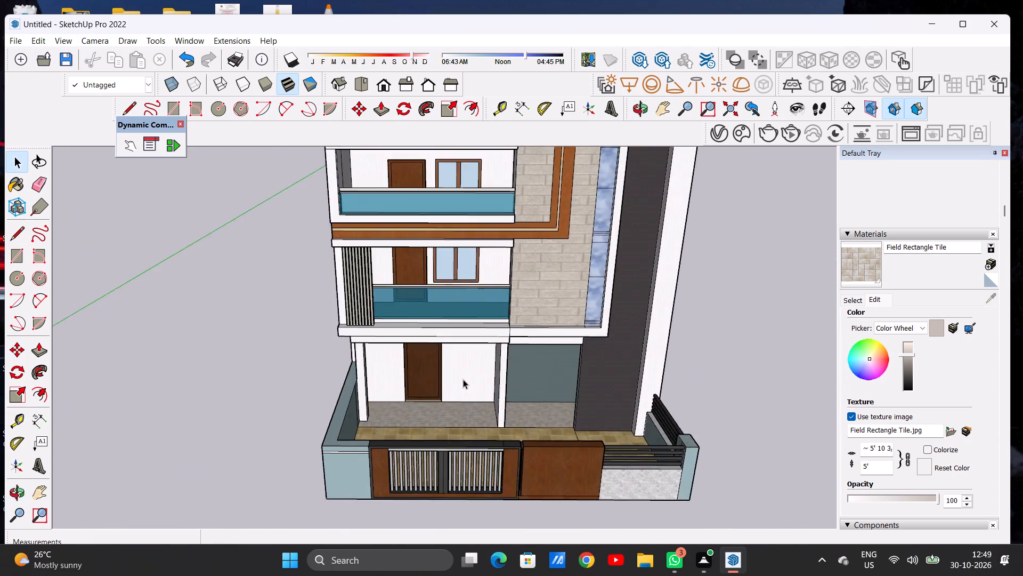
scroll(463, 379, up, 16)
middle_drag(463, 401, 461, 373)
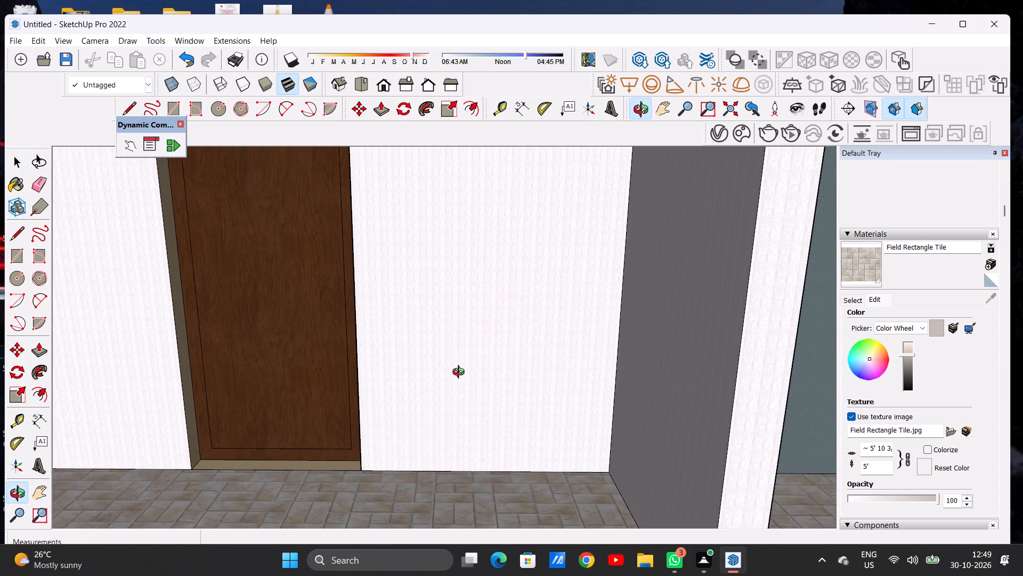
middle_drag(461, 373, 466, 416)
scroll(554, 395, down, 7)
middle_drag(442, 416, 440, 443)
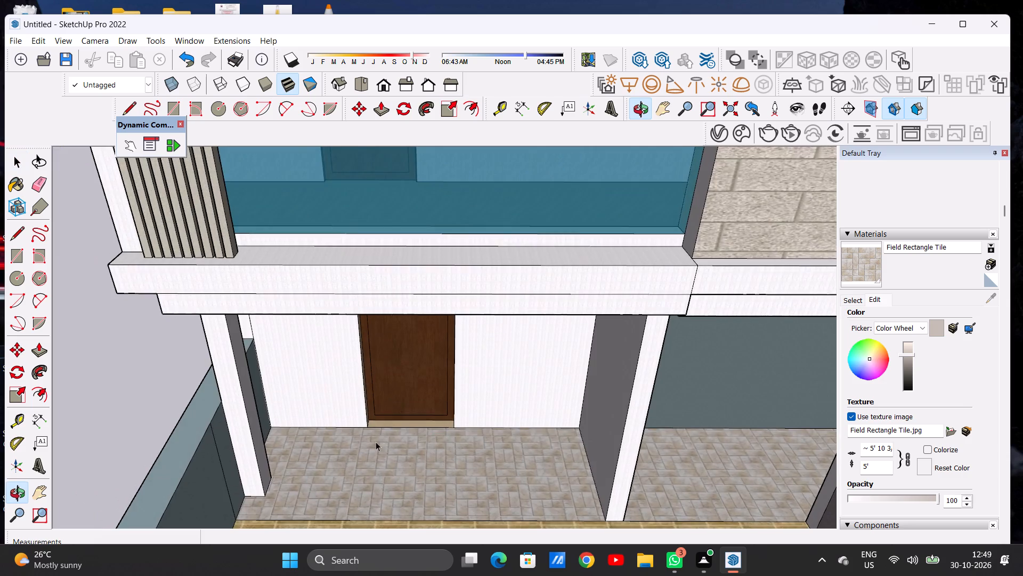
Examine the entrance door's threshold and the surrounding porch tiles up close and from farther out.
scroll(376, 435, up, 12)
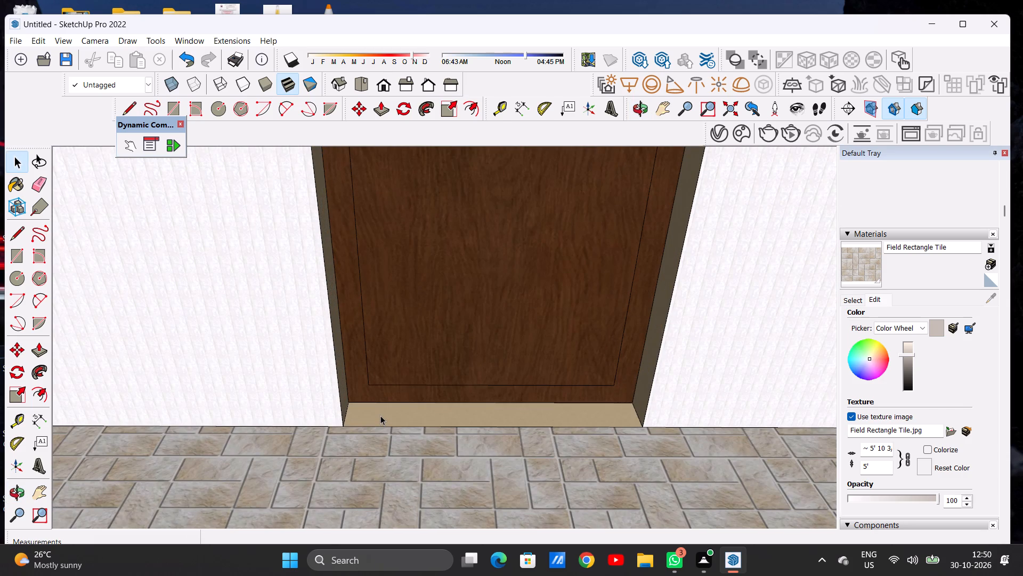
scroll(397, 416, down, 6)
scroll(521, 395, up, 1)
scroll(521, 395, down, 4)
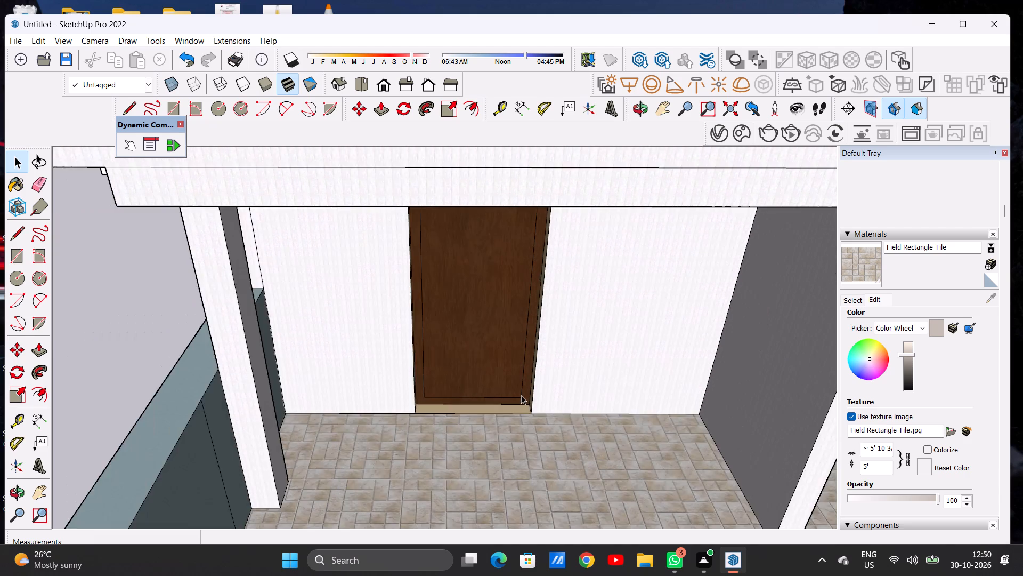
scroll(521, 395, down, 14)
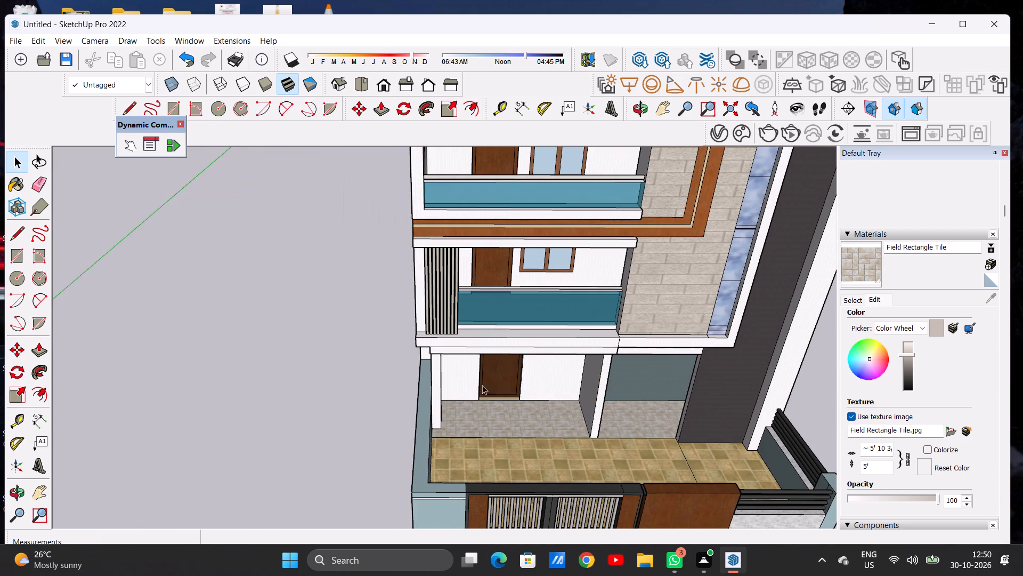
scroll(457, 385, down, 6)
scroll(521, 386, up, 8)
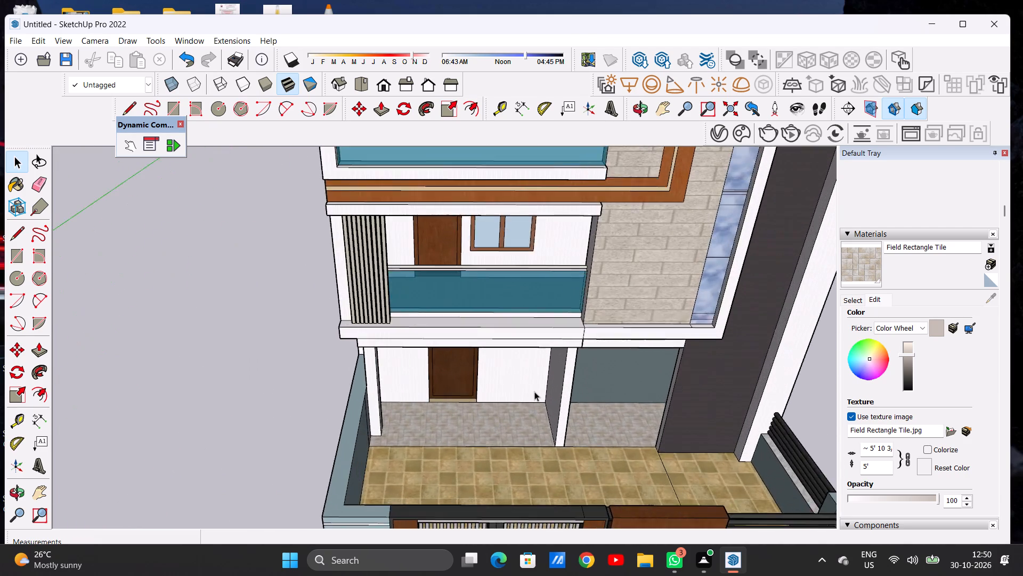
Paint the ground-floor porch ceilings with Blinds Vertical Pattern from the Window Coverings materials.
scroll(534, 391, up, 3)
middle_drag(518, 399, 506, 303)
middle_drag(511, 363, 490, 220)
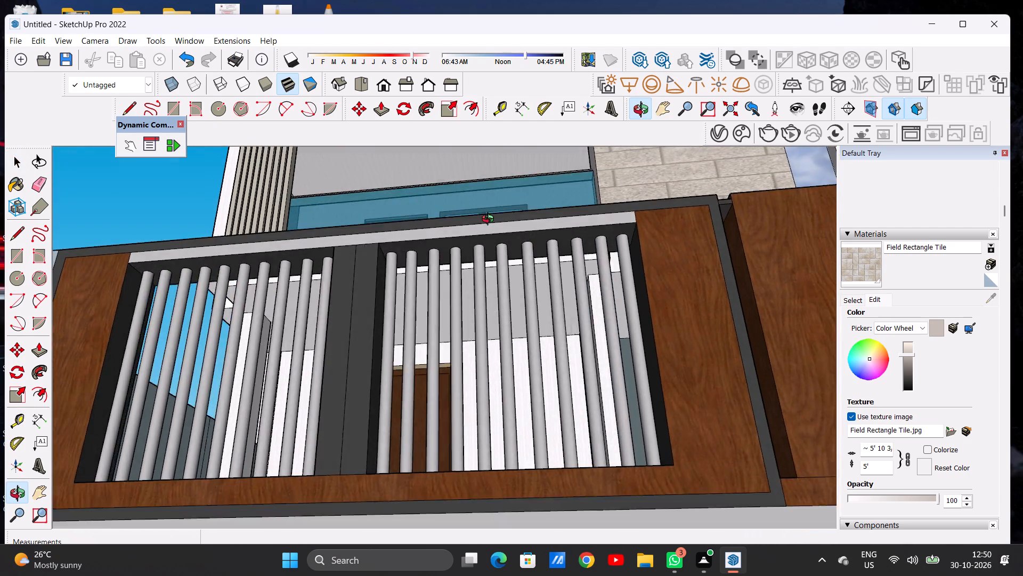
middle_drag(490, 220, 519, 368)
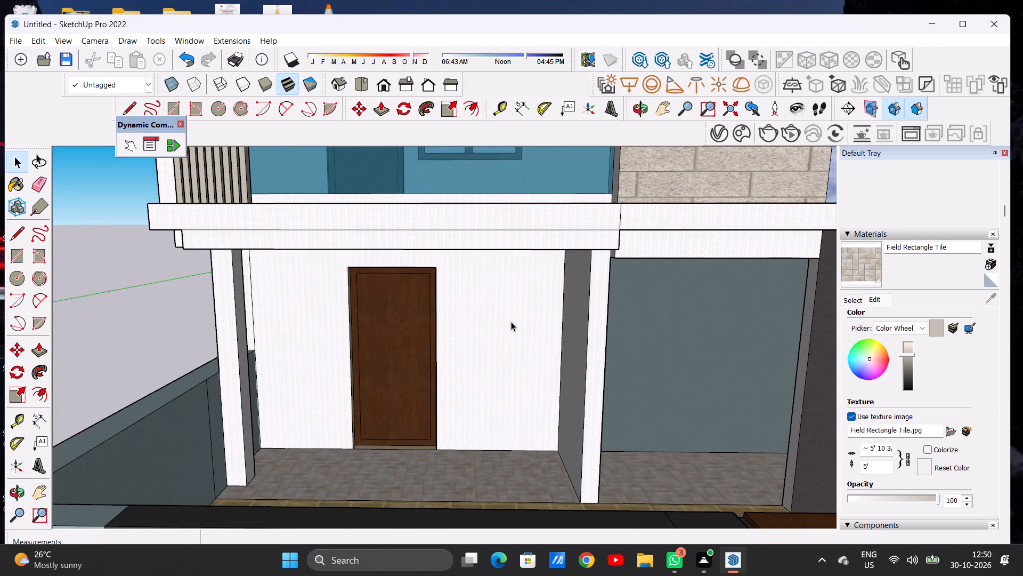
scroll(508, 313, up, 7)
middle_drag(501, 347, 506, 302)
scroll(508, 324, down, 4)
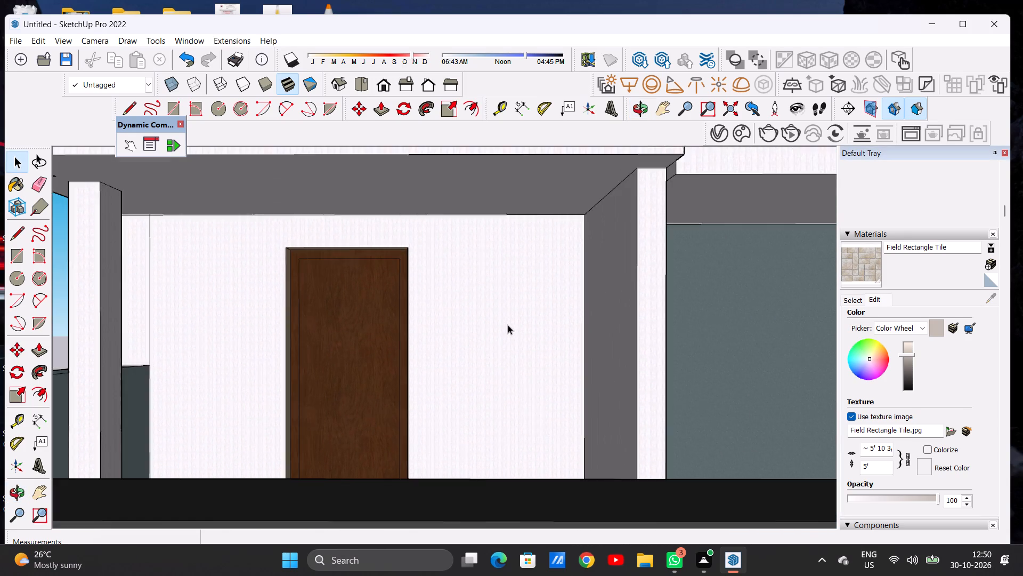
scroll(508, 325, down, 3)
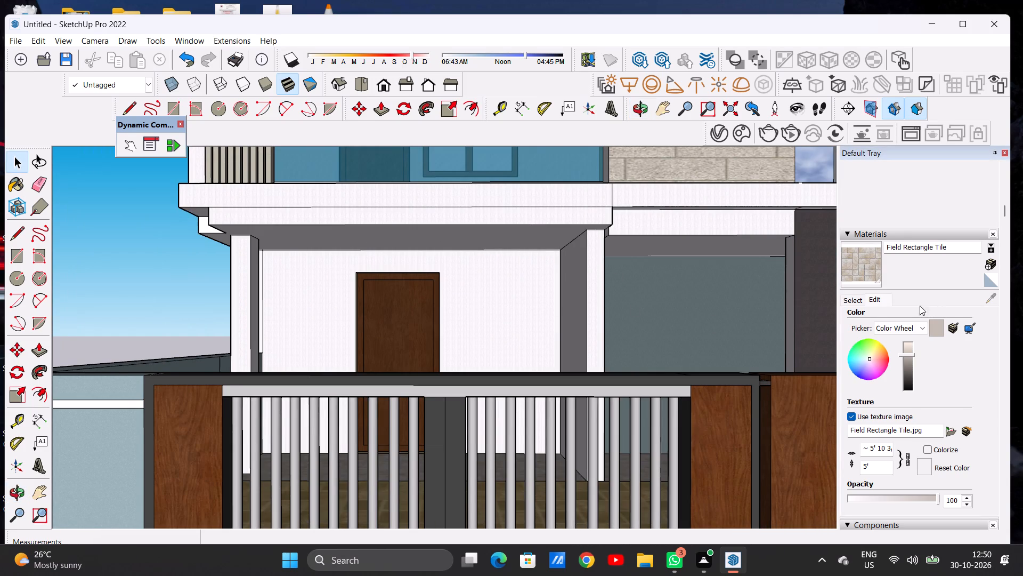
click(854, 302)
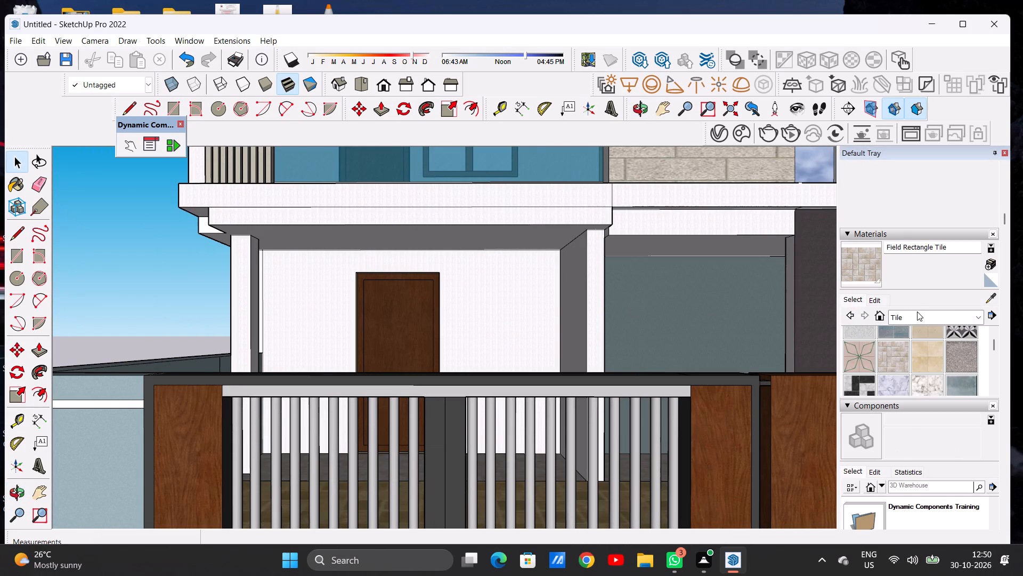
click(917, 311)
click(951, 481)
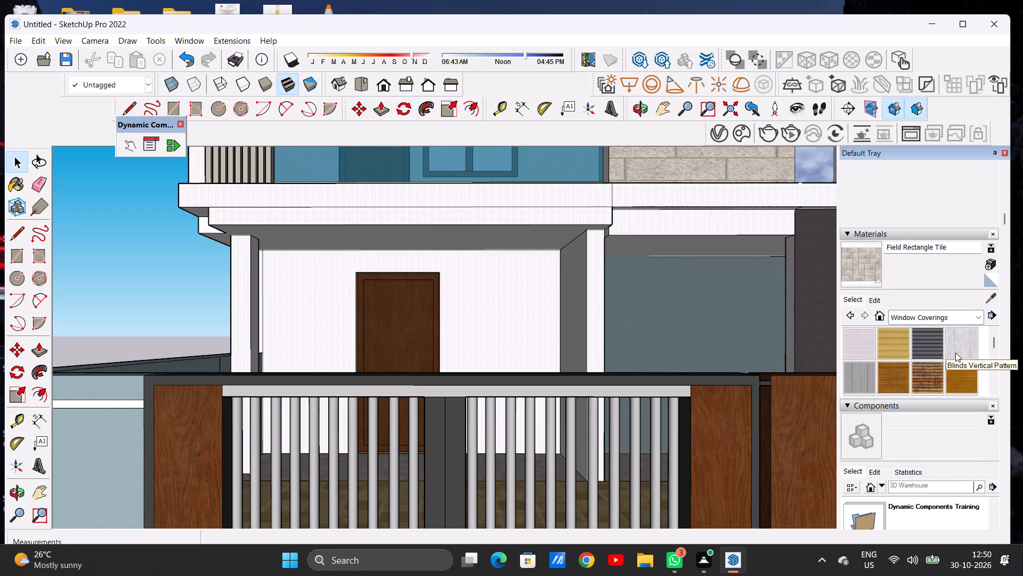
click(955, 353)
scroll(533, 358, down, 3)
scroll(502, 276, down, 1)
scroll(502, 276, up, 5)
middle_drag(501, 305, 491, 231)
scroll(502, 253, up, 8)
click(515, 269)
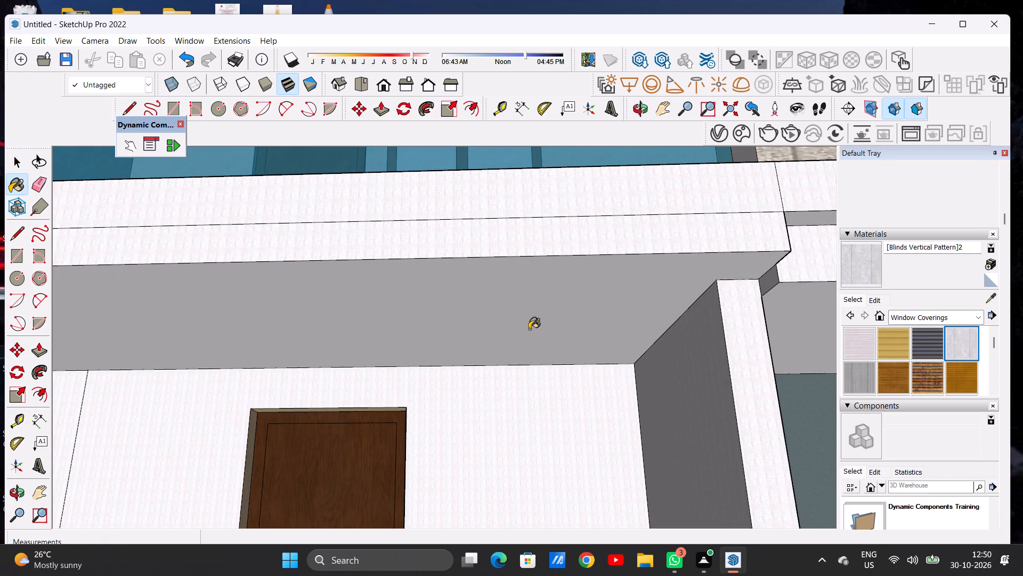
scroll(522, 334, down, 3)
scroll(780, 320, up, 4)
click(721, 318)
scroll(611, 328, down, 5)
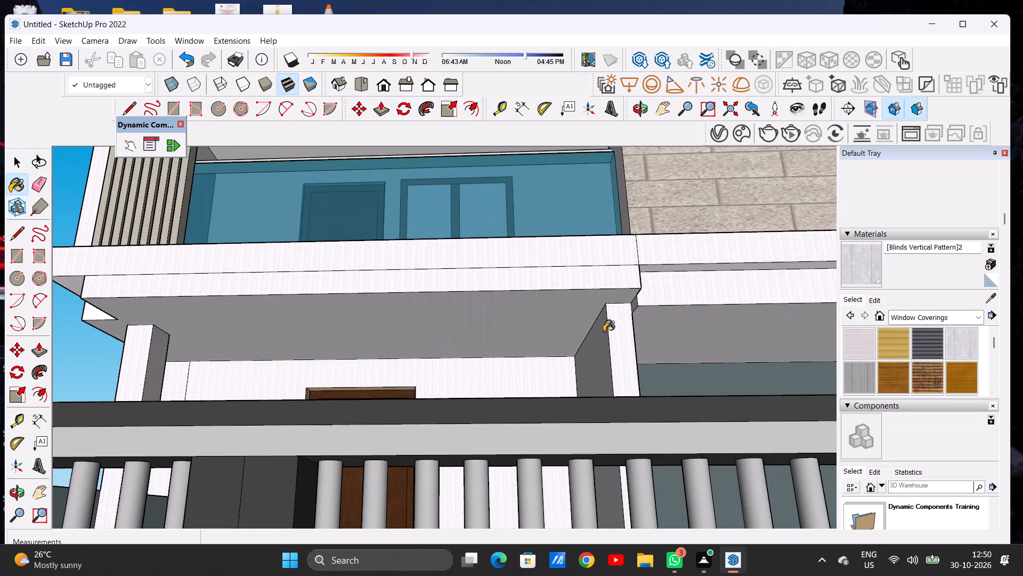
Paint the front face of the short beam end at the entrance porch's outer corner with Blinds Vertical Pattern.
scroll(604, 332, down, 5)
middle_drag(562, 301, 592, 402)
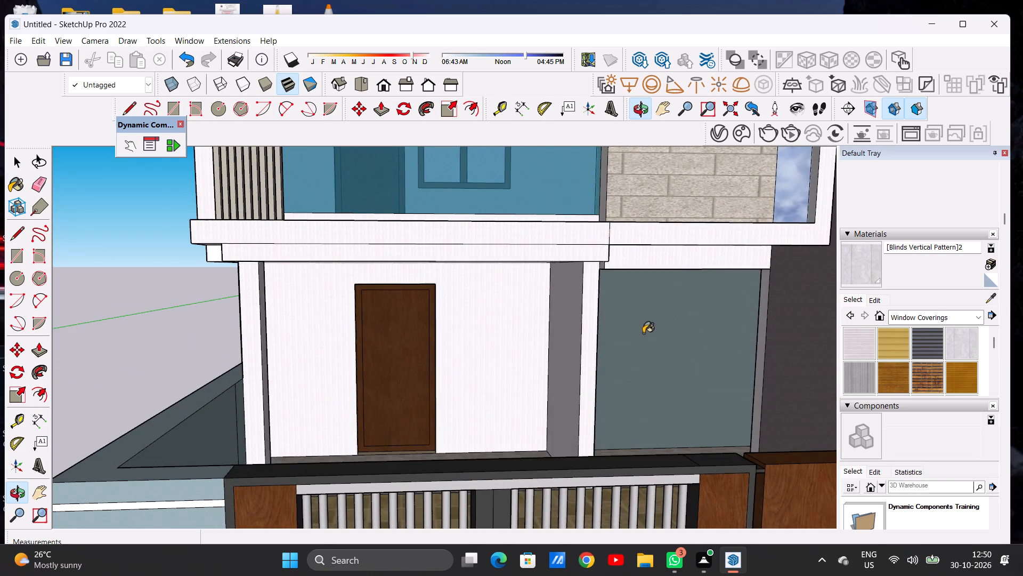
scroll(648, 327, down, 8)
scroll(486, 315, up, 1)
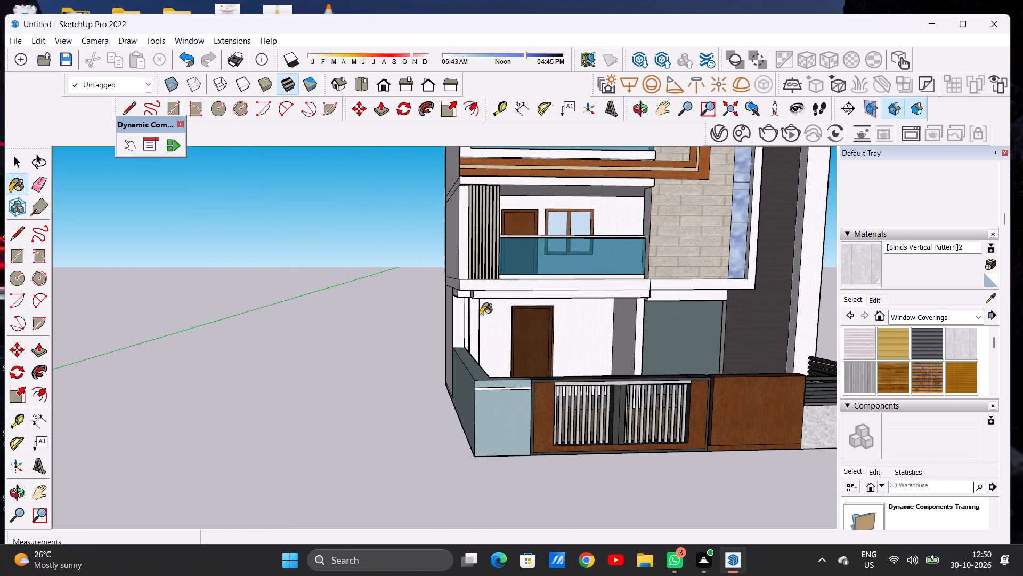
scroll(457, 299, up, 7)
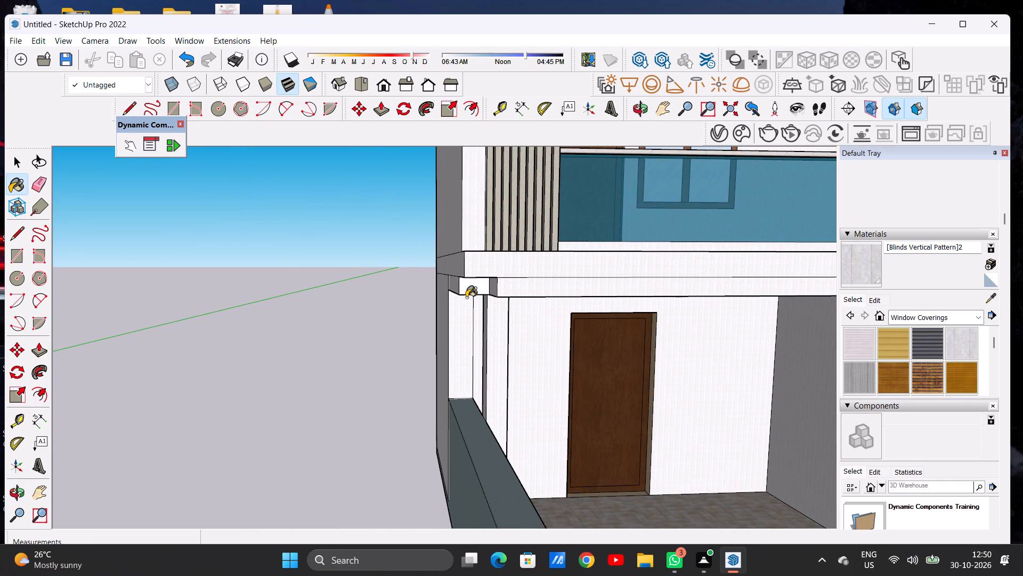
scroll(466, 295, up, 9)
scroll(474, 285, down, 1)
scroll(474, 285, up, 2)
click(475, 276)
scroll(477, 282, down, 1)
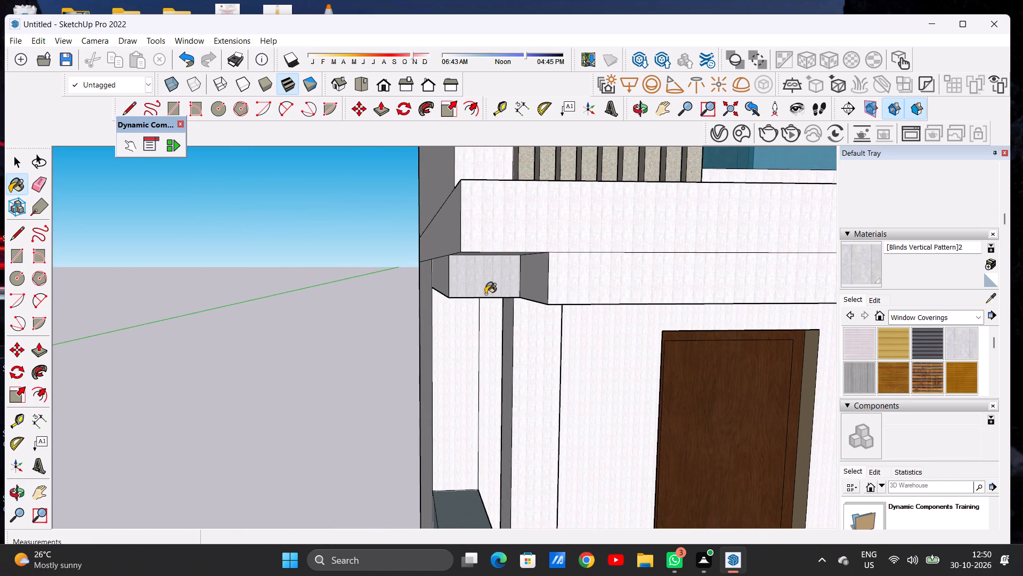
middle_drag(477, 273, 461, 243)
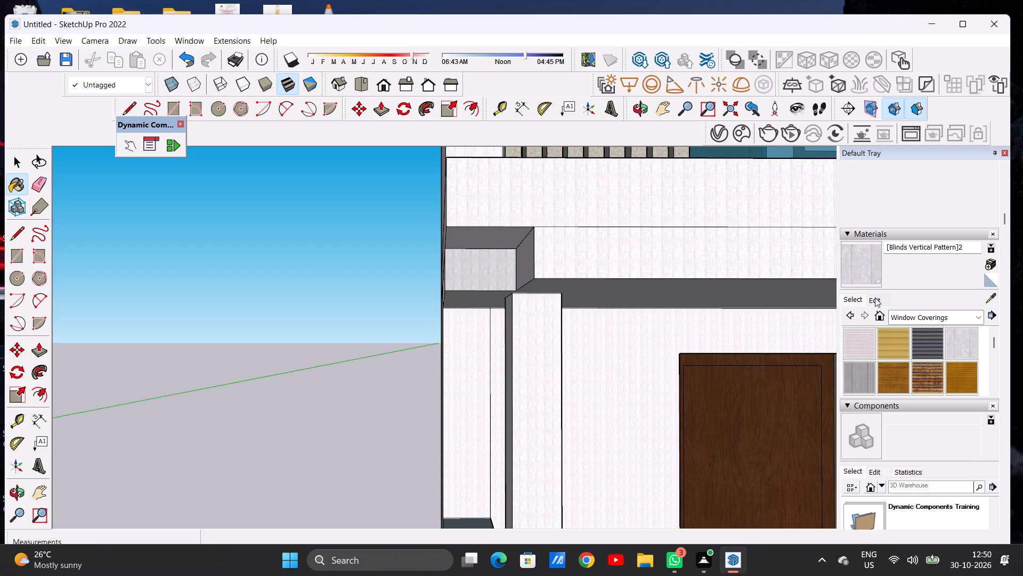
Open the material for editing and paint the corner beam's side faces and the adjoining slab's side edge with Blinds Vertical Pattern.
click(875, 298)
click(906, 348)
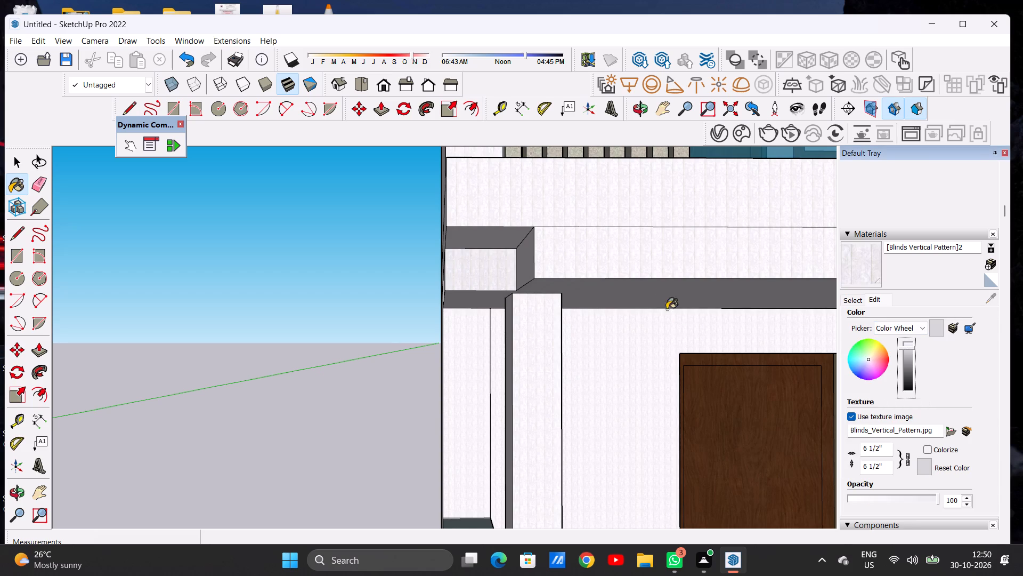
scroll(659, 295, down, 2)
scroll(658, 295, up, 2)
middle_drag(587, 347, 692, 390)
scroll(513, 298, up, 2)
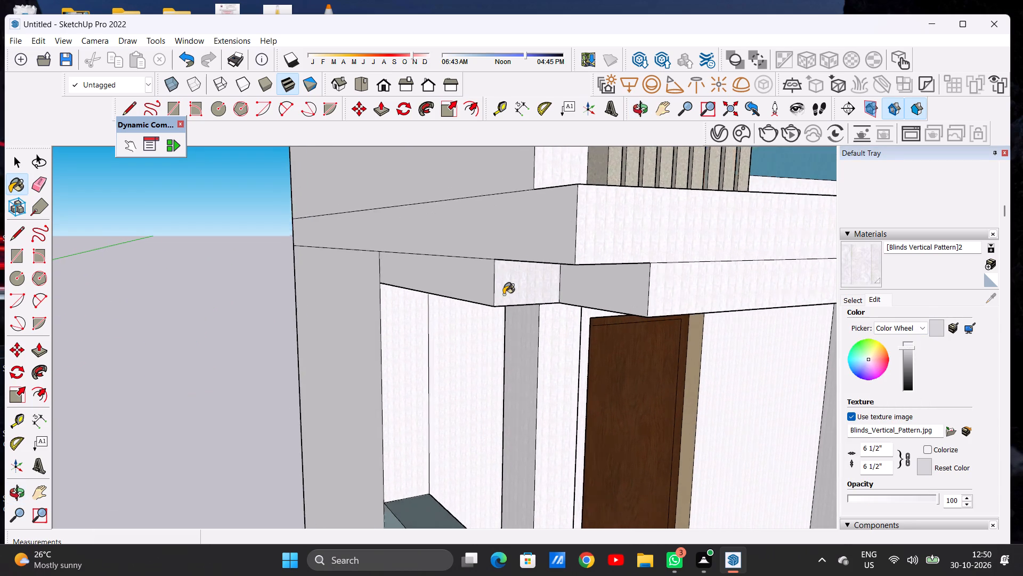
scroll(504, 294, up, 2)
click(483, 286)
click(549, 211)
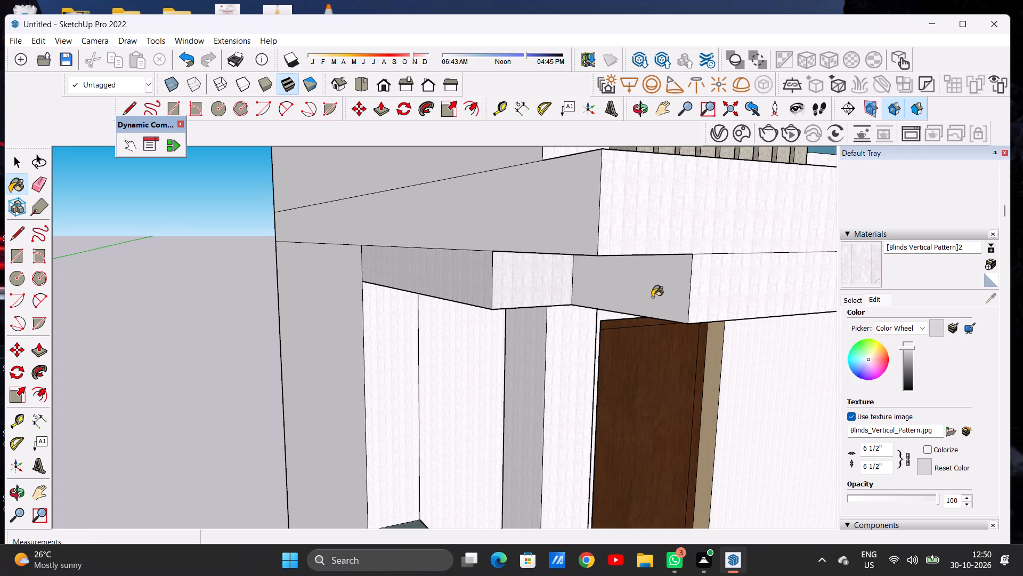
click(667, 286)
Paint the undersides of the slab and beam at the entrance porch's outer corner with Blinds Vertical Pattern.
scroll(499, 279, down, 6)
middle_drag(555, 314, 410, 231)
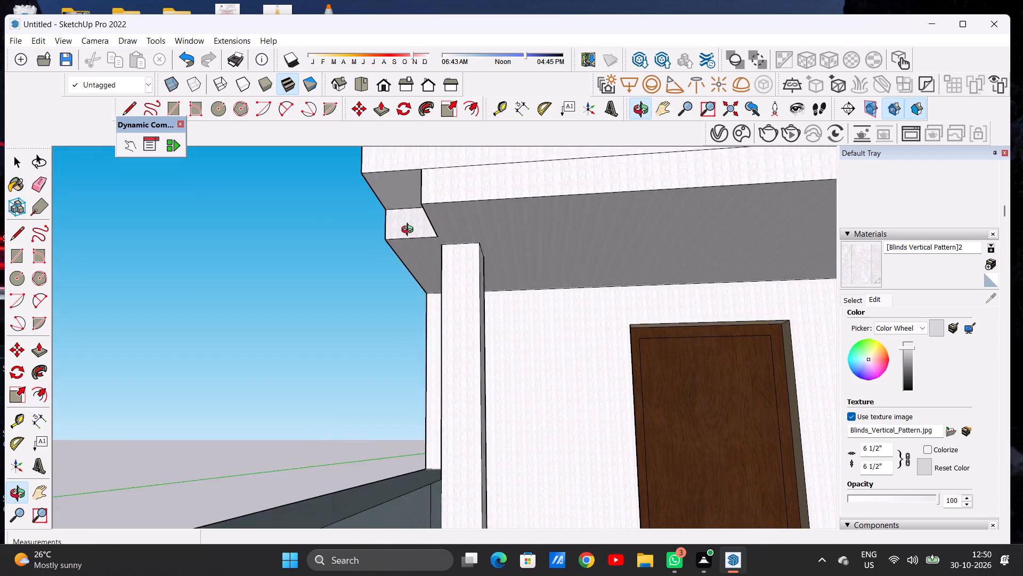
middle_drag(410, 231, 412, 227)
scroll(435, 247, up, 5)
scroll(435, 248, down, 2)
click(418, 238)
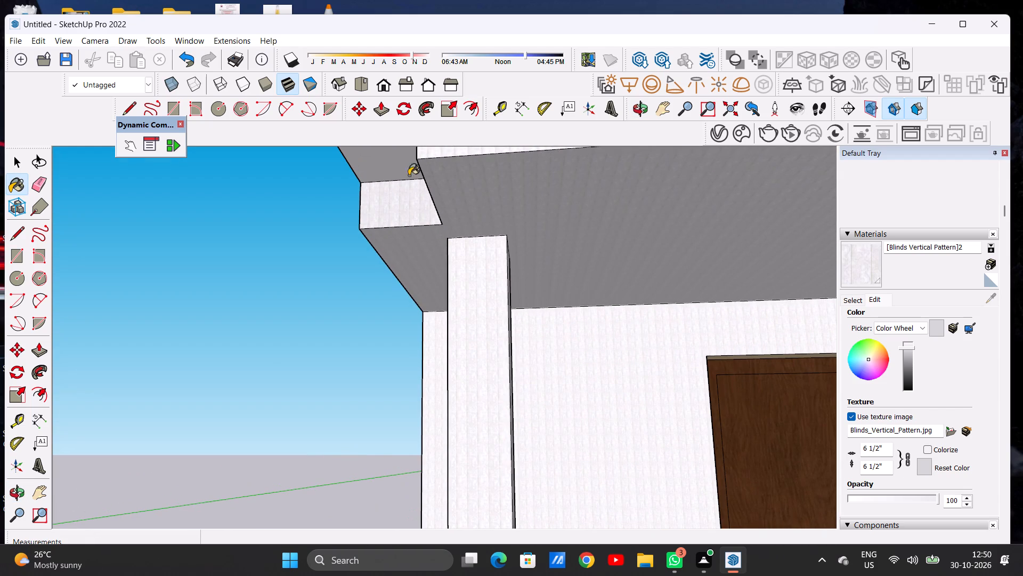
click(397, 162)
Paint the top-floor balcony's ceiling and the narrow strip along its front edge with Blinds Vertical Pattern.
scroll(443, 283, down, 9)
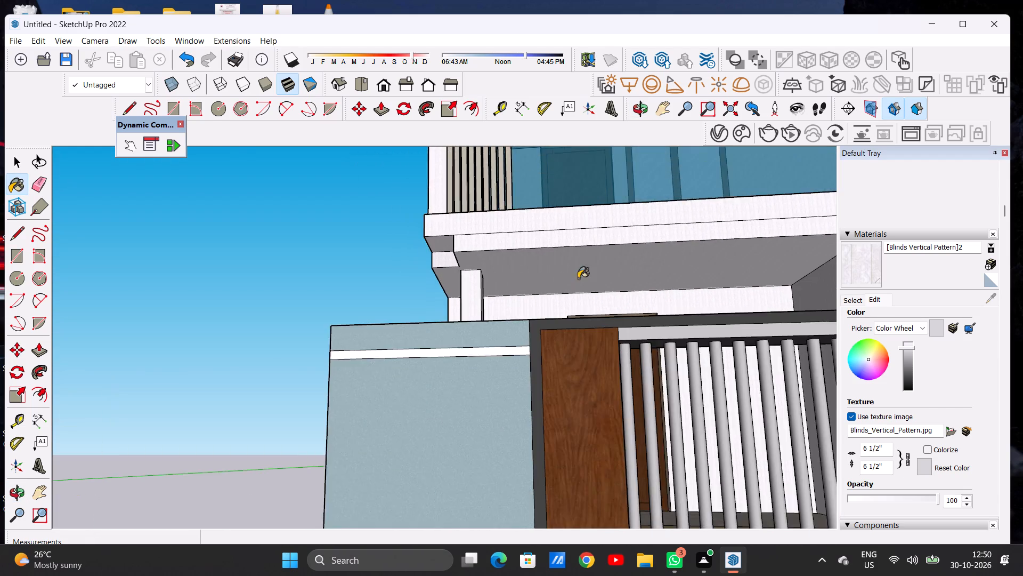
scroll(578, 278, down, 2)
middle_drag(589, 267, 591, 330)
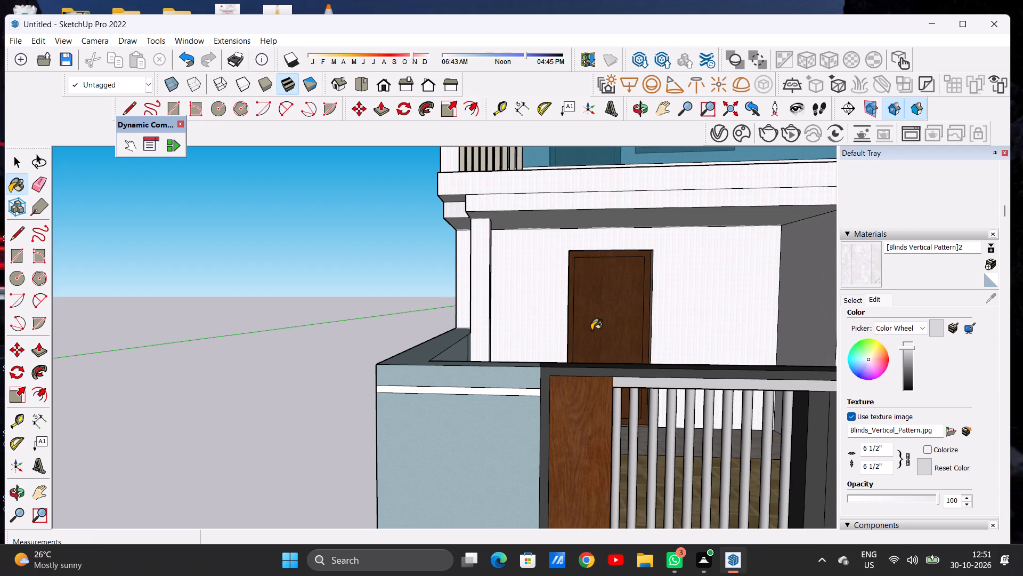
scroll(560, 332, down, 14)
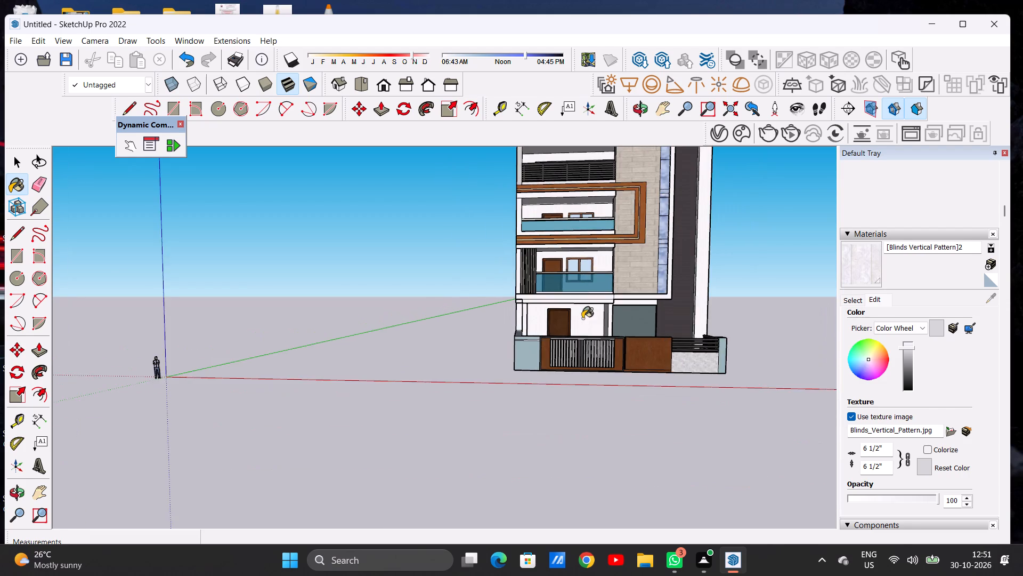
middle_drag(582, 319, 570, 354)
scroll(456, 343, down, 13)
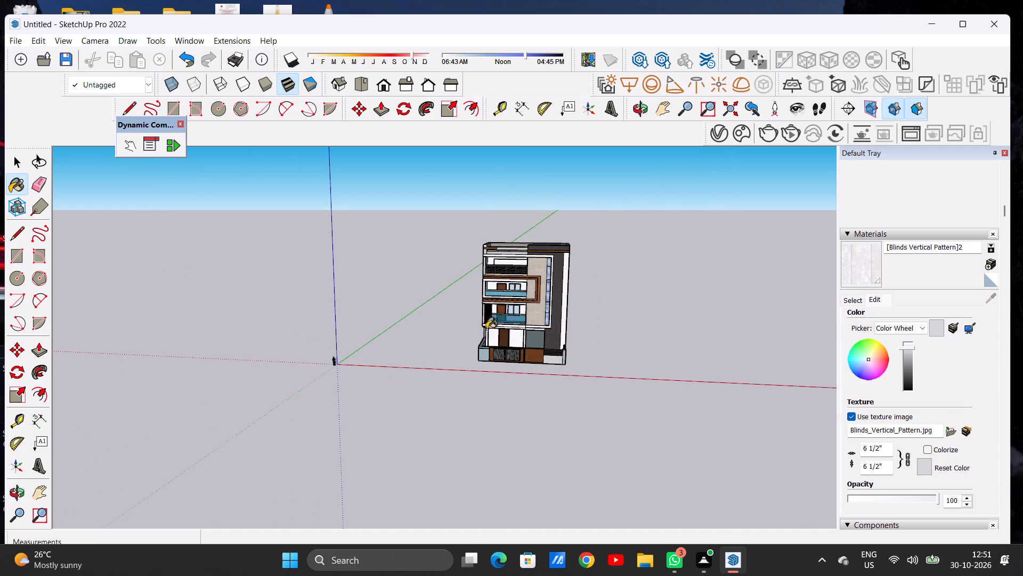
scroll(506, 268, up, 4)
scroll(506, 268, down, 1)
scroll(506, 268, up, 13)
scroll(505, 236, down, 1)
scroll(505, 236, up, 4)
middle_drag(503, 264, 537, 181)
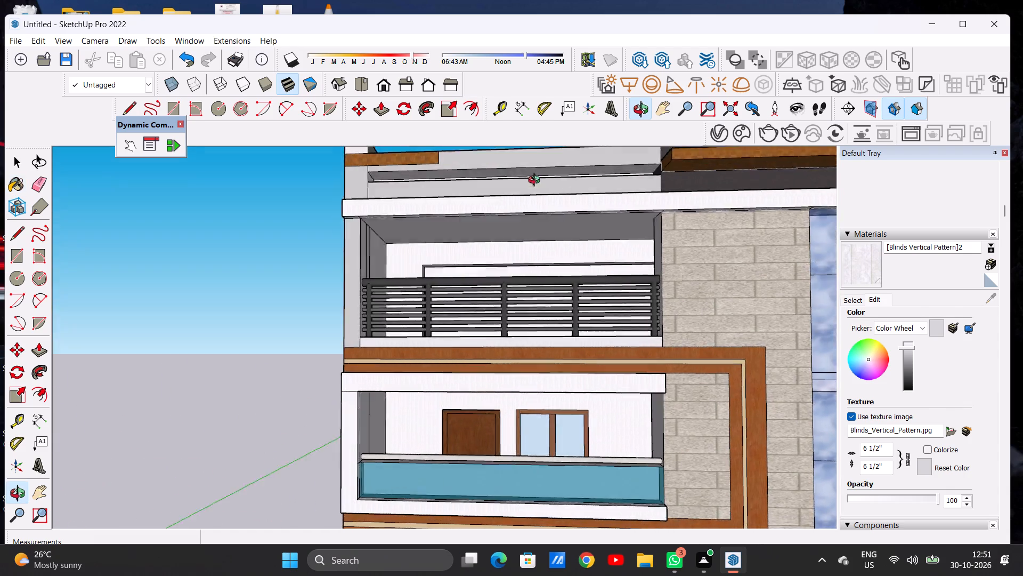
middle_drag(537, 181, 553, 144)
scroll(562, 205, up, 1)
scroll(562, 209, down, 1)
scroll(563, 210, up, 12)
click(562, 245)
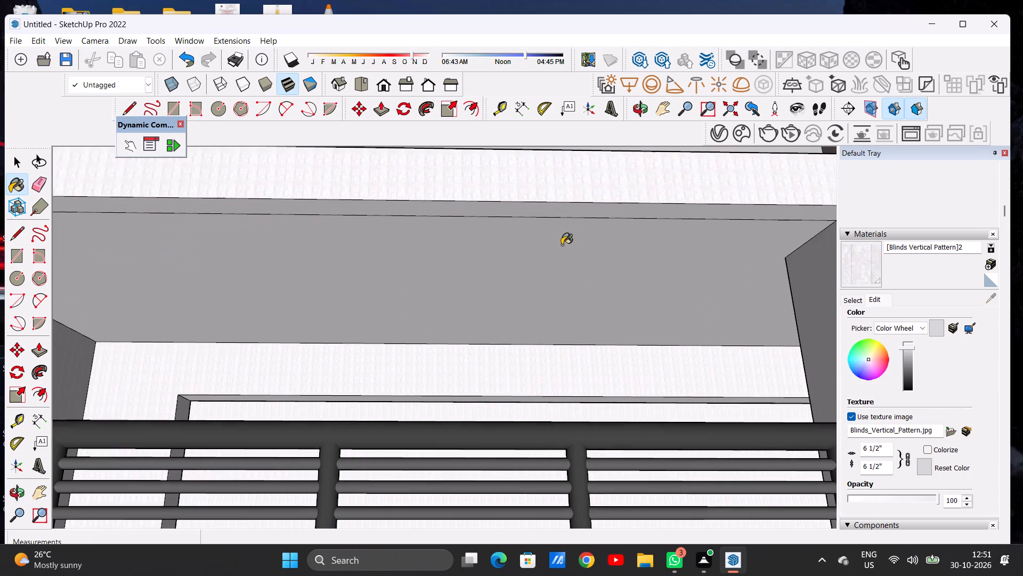
scroll(563, 218, up, 6)
click(563, 209)
scroll(530, 235, down, 12)
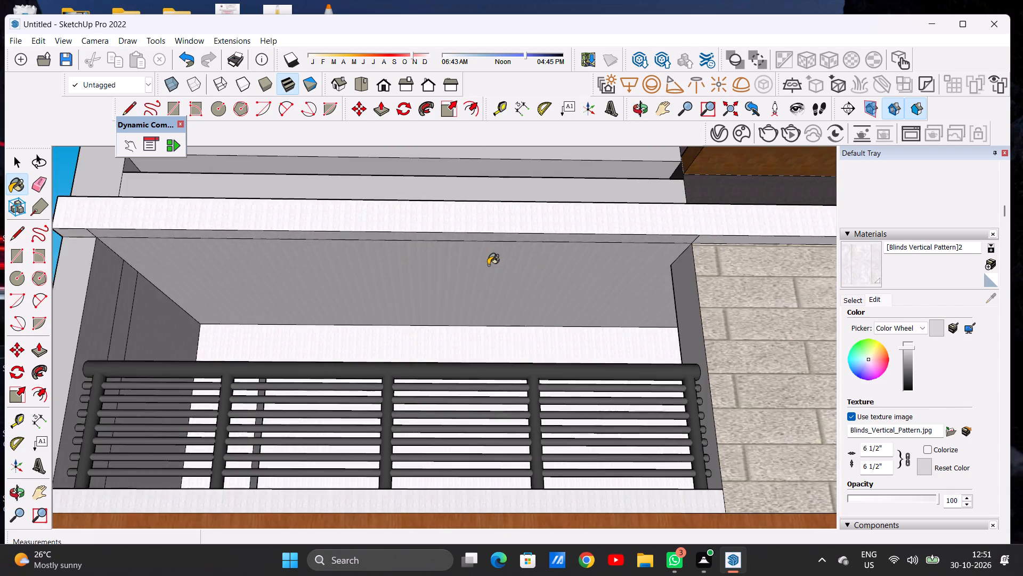
Paint the top balcony's recess jamb and side wall and the pillar face beside the stone cladding with Blinds Vertical Pattern.
middle_drag(485, 270, 402, 379)
scroll(509, 290, down, 15)
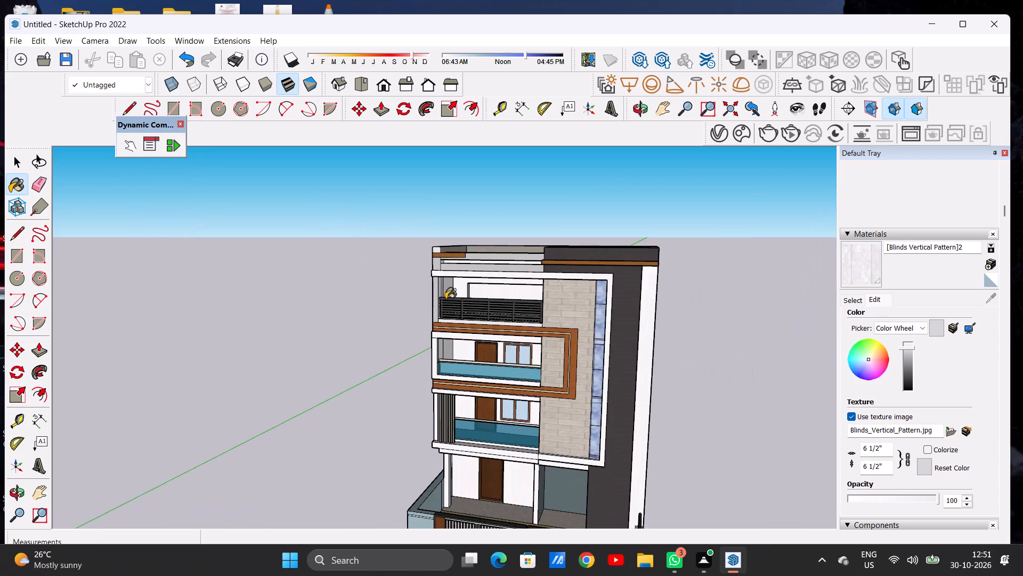
middle_drag(445, 301, 748, 284)
scroll(510, 306, up, 5)
scroll(510, 306, down, 1)
scroll(507, 306, up, 9)
scroll(439, 289, down, 1)
scroll(439, 289, up, 5)
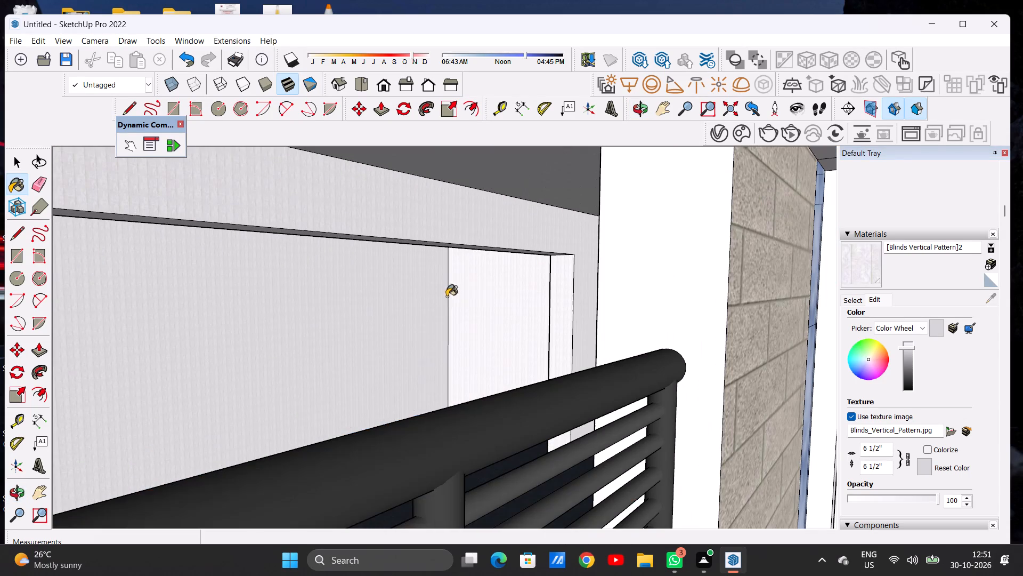
middle_drag(482, 300, 542, 305)
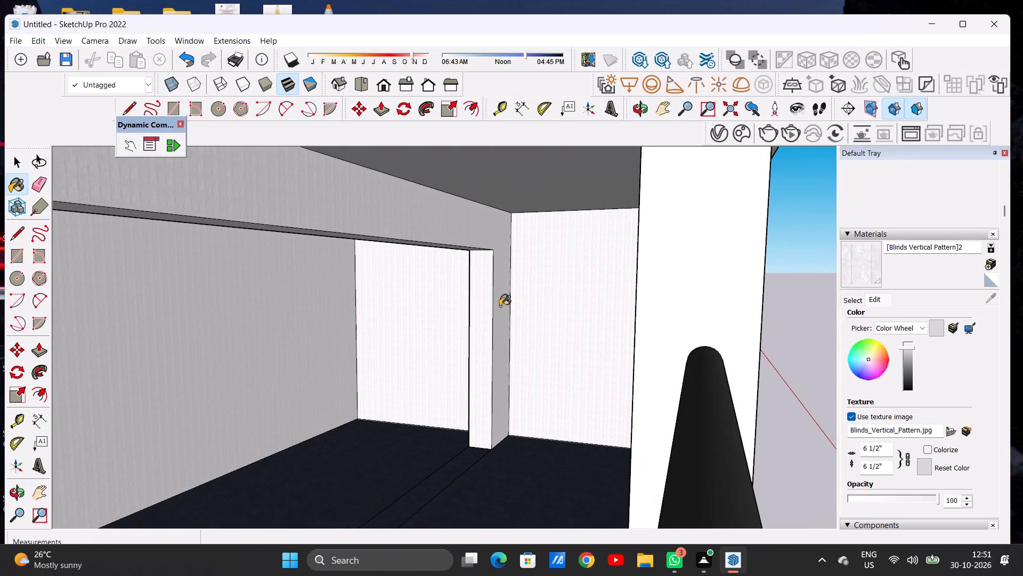
click(478, 317)
click(446, 318)
scroll(480, 317, down, 7)
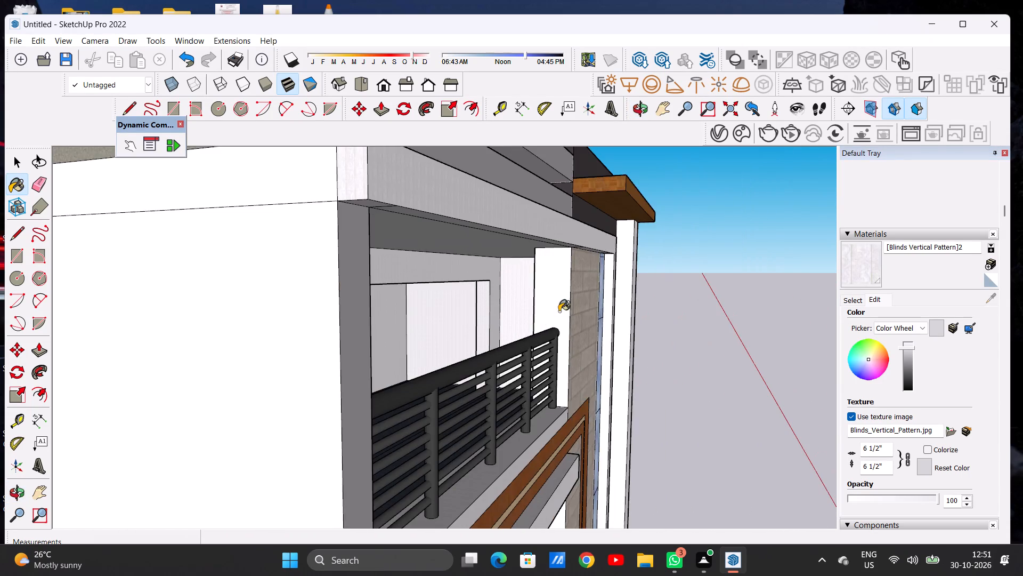
middle_drag(585, 310, 535, 310)
scroll(557, 303, up, 8)
click(573, 296)
scroll(514, 286, down, 5)
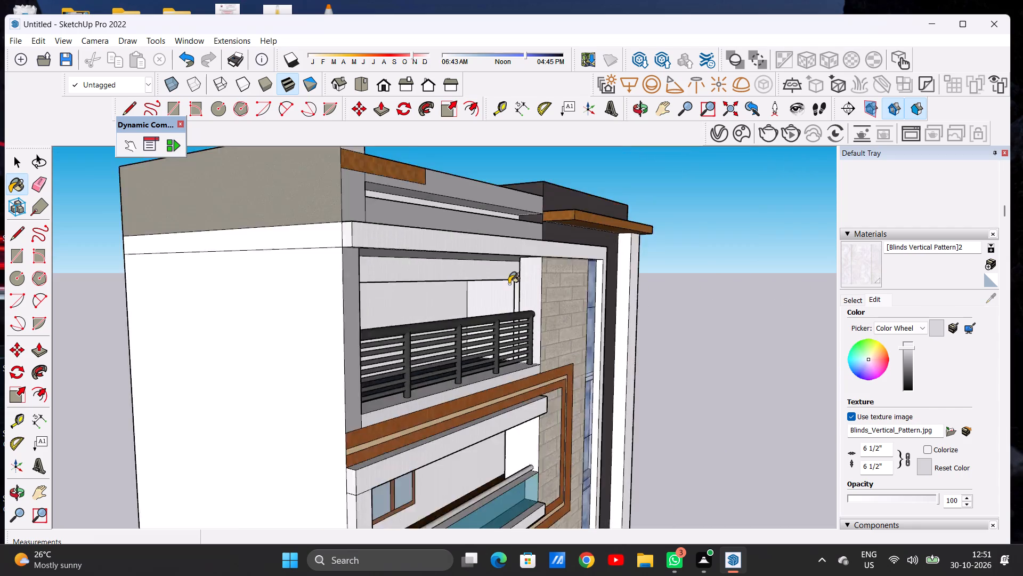
Paint the end walls beside the stone cladding on the two glass-railed balconies with Blinds Vertical Pattern.
scroll(509, 284, down, 9)
scroll(526, 353, up, 1)
scroll(526, 353, down, 1)
scroll(526, 354, up, 13)
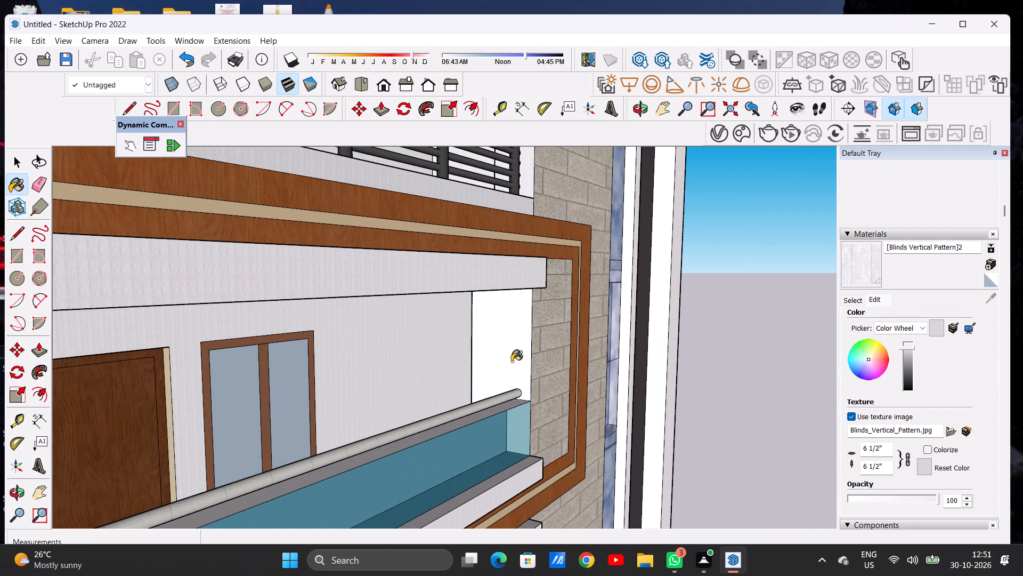
click(513, 352)
scroll(472, 315, down, 6)
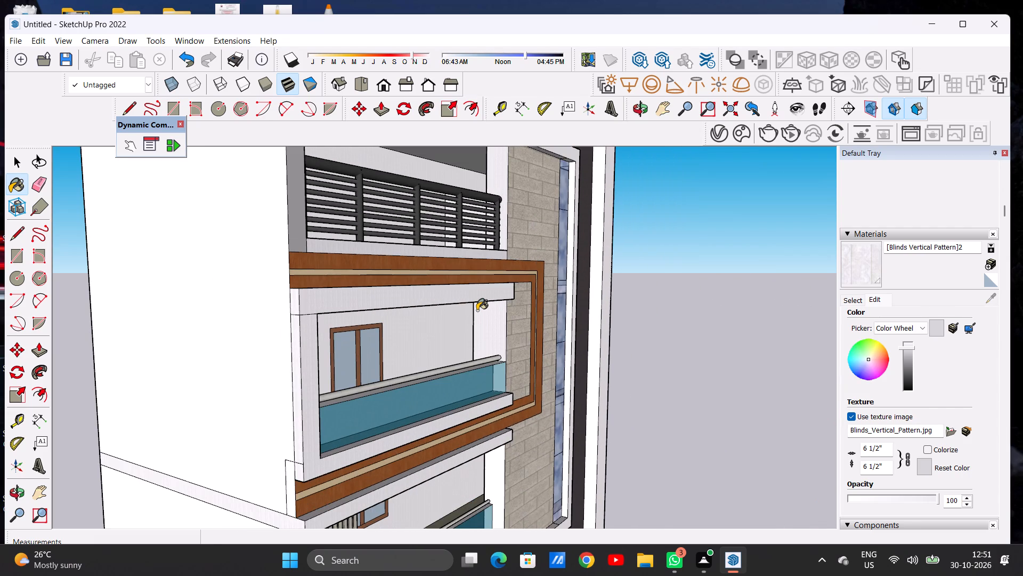
scroll(483, 301, down, 6)
scroll(492, 415, up, 6)
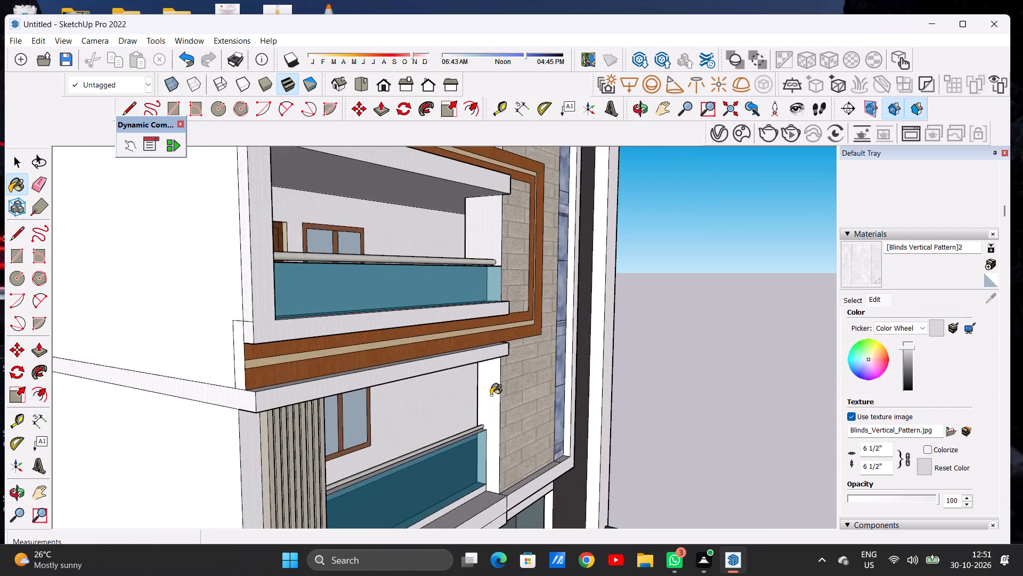
scroll(491, 392, up, 8)
click(488, 366)
scroll(486, 365, down, 7)
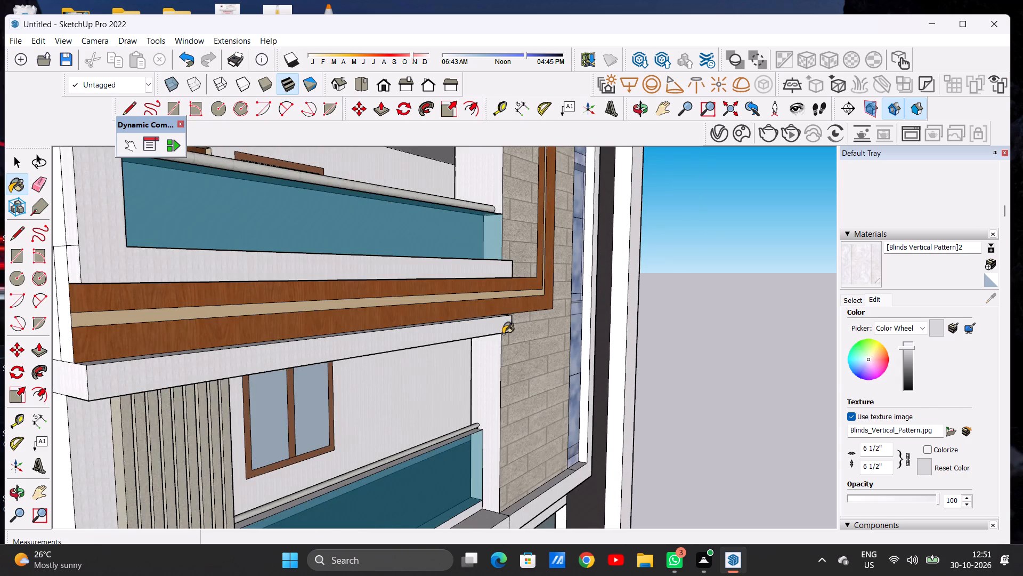
scroll(506, 329, down, 2)
scroll(496, 233, up, 15)
click(500, 252)
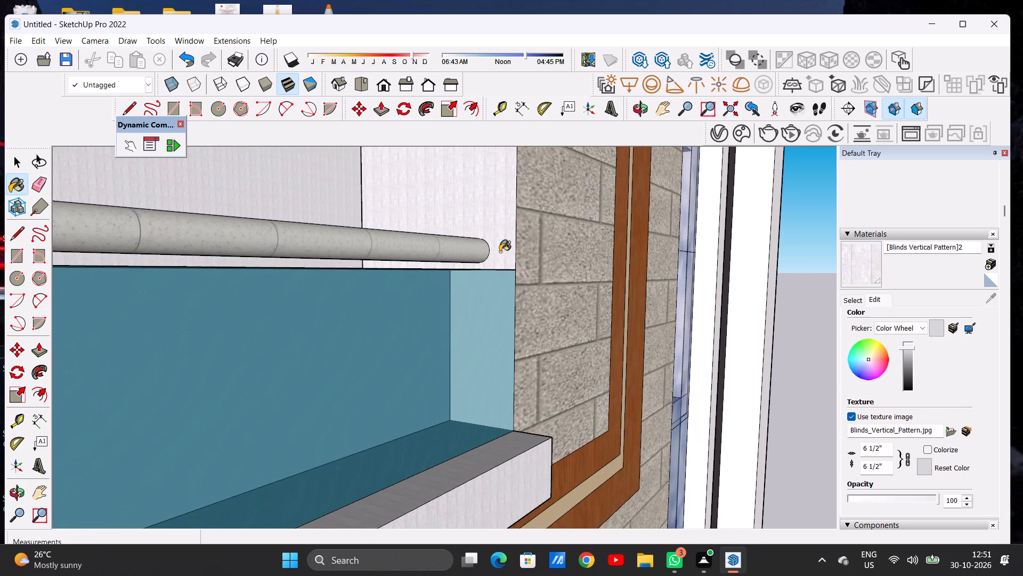
Paint the side faces of the two ground-floor pillars flanking the dark wall with Blinds Vertical Pattern.
scroll(497, 264, down, 11)
scroll(495, 266, up, 2)
scroll(495, 266, down, 16)
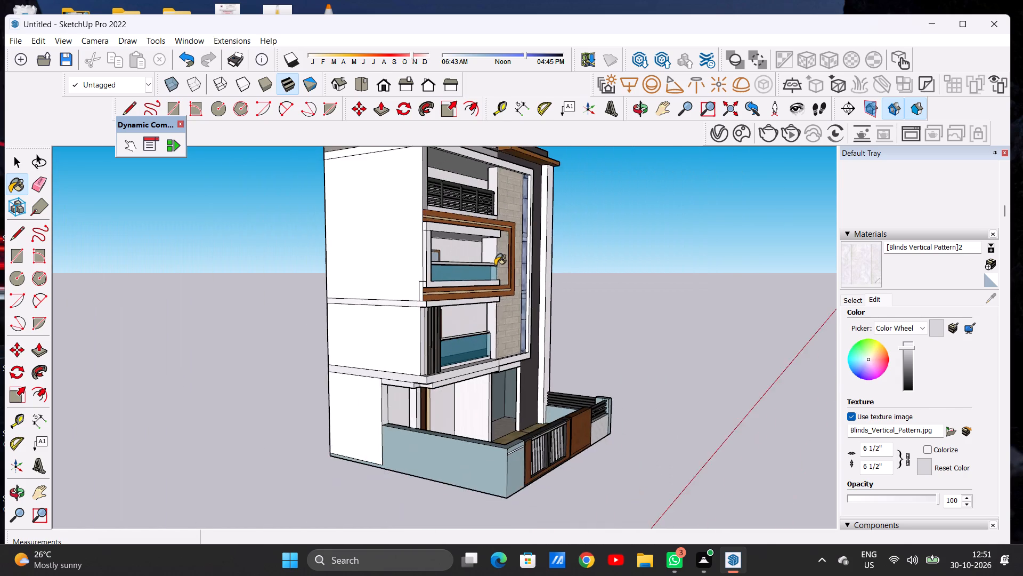
scroll(495, 266, down, 3)
middle_drag(518, 409, 498, 443)
scroll(505, 406, up, 7)
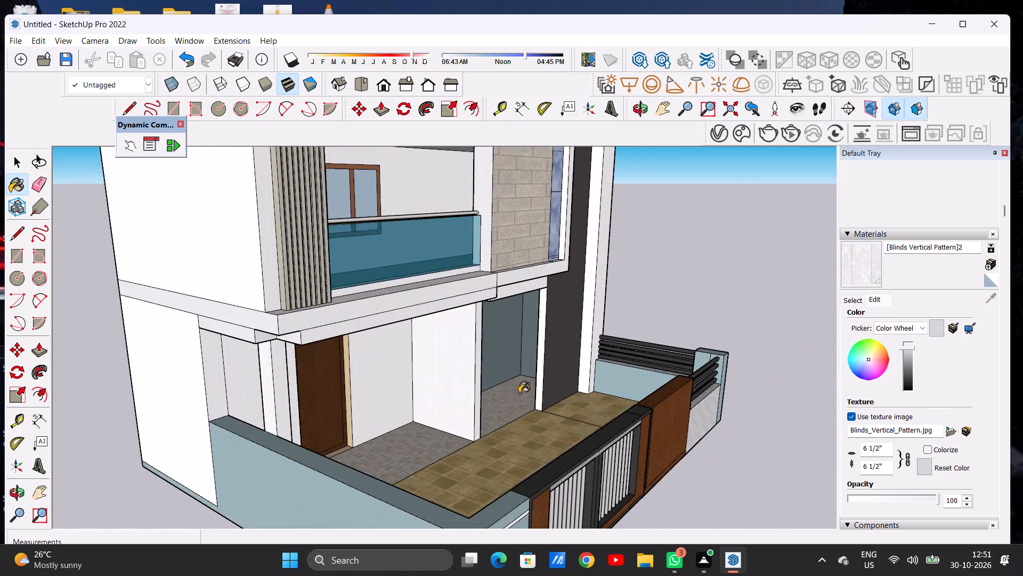
scroll(524, 389, up, 13)
click(577, 379)
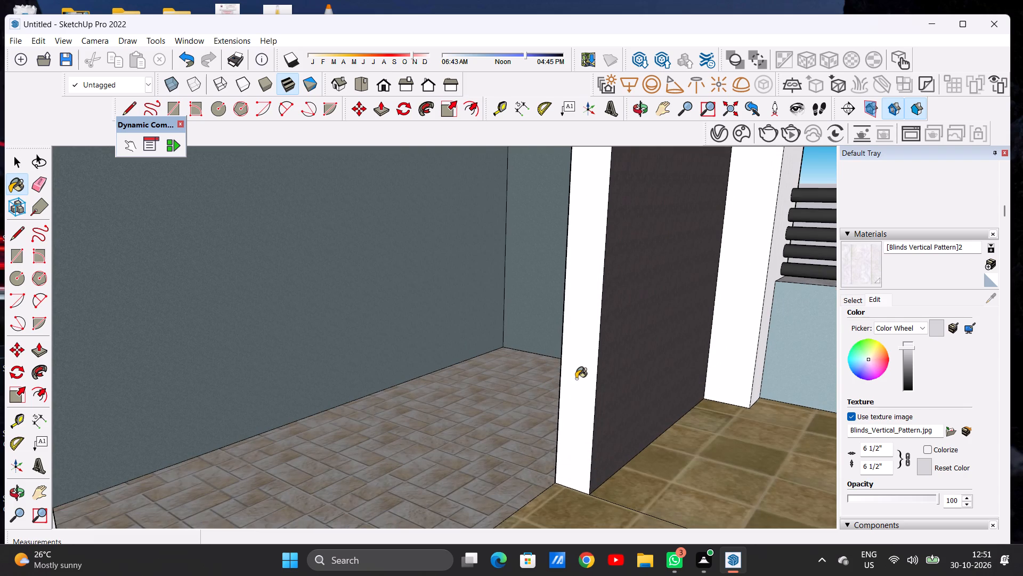
scroll(554, 378, down, 6)
scroll(646, 361, up, 5)
click(653, 361)
scroll(638, 364, down, 2)
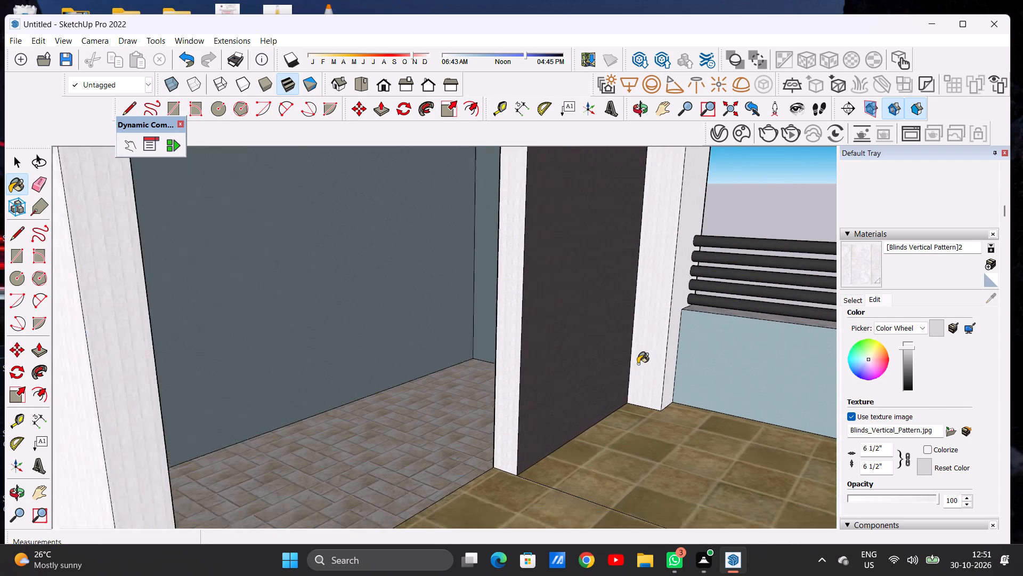
Examine the ground-floor porch, the dark wall's pillars and the whole front facade for remaining unpainted faces.
scroll(638, 364, down, 4)
scroll(569, 358, down, 4)
middle_drag(616, 356, 368, 370)
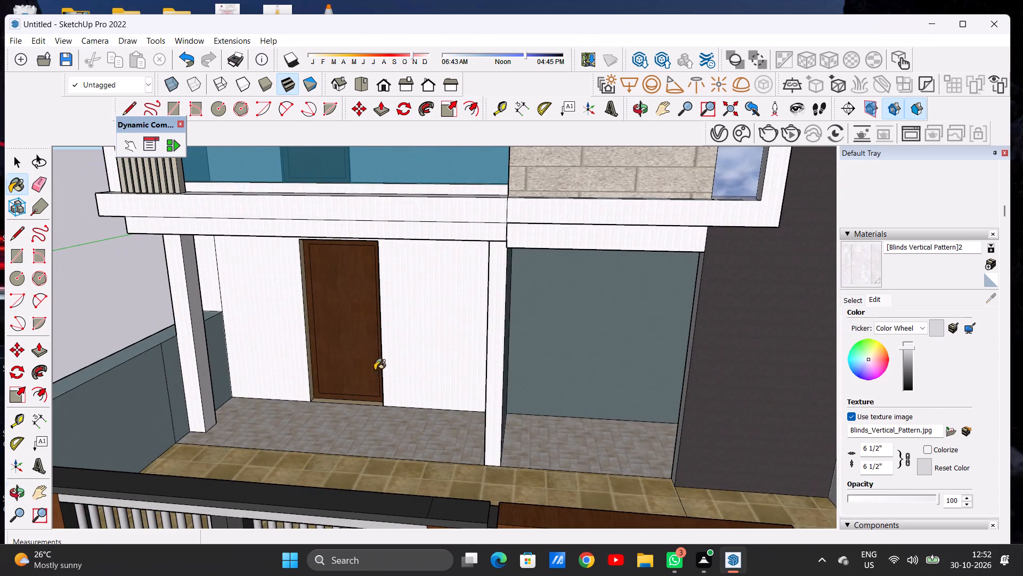
scroll(436, 370, down, 2)
scroll(436, 370, up, 1)
scroll(436, 370, down, 8)
scroll(621, 375, up, 15)
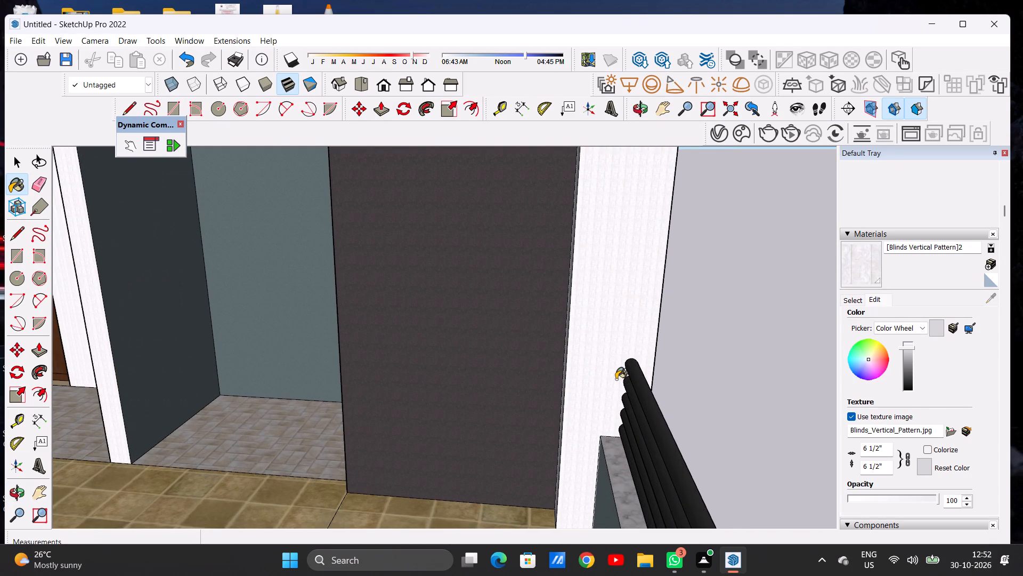
key(space)
scroll(574, 390, down, 6)
scroll(614, 411, up, 1)
scroll(616, 411, down, 7)
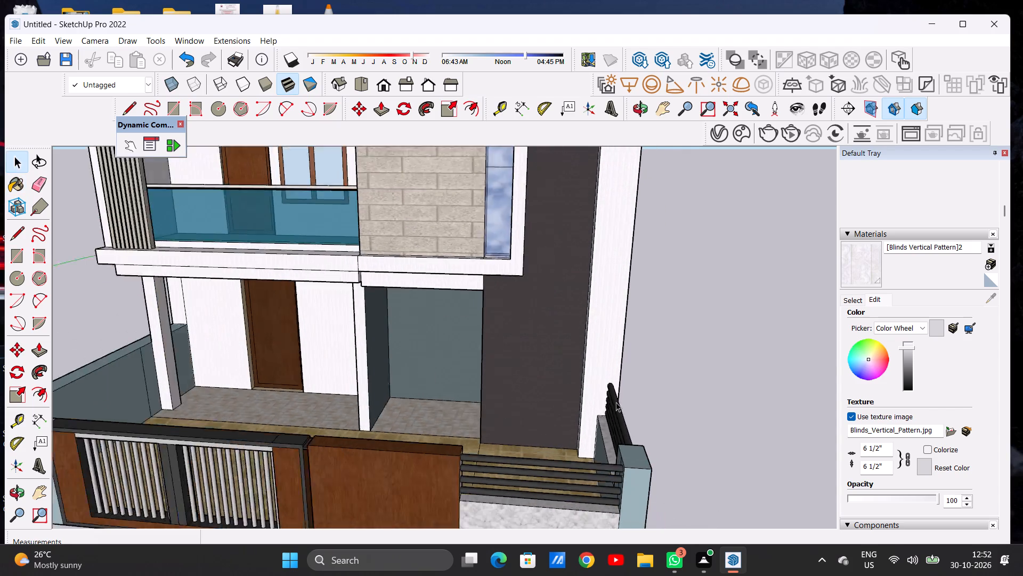
scroll(616, 402, down, 8)
scroll(589, 353, down, 5)
middle_drag(583, 365, 604, 345)
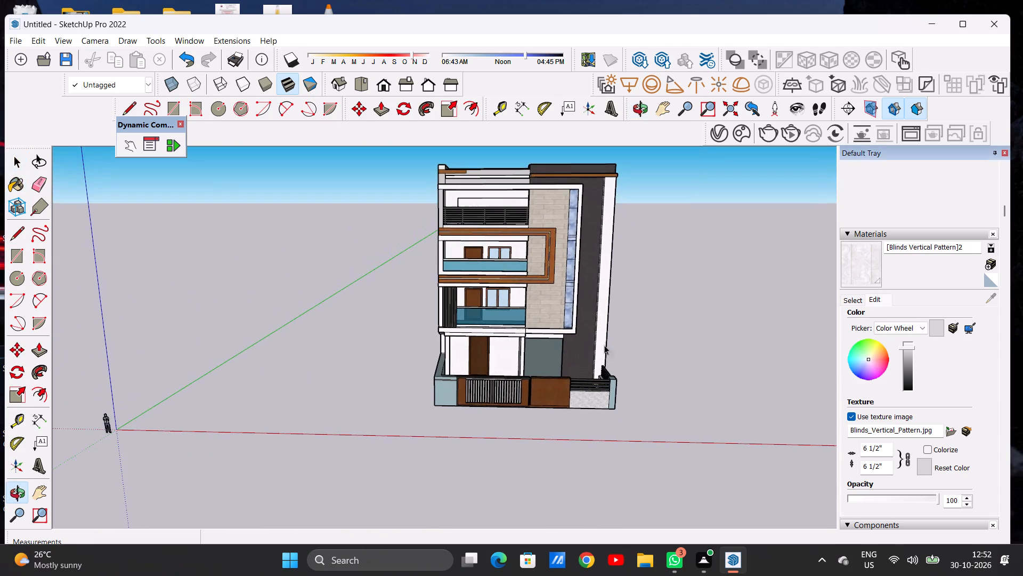
scroll(542, 388, down, 11)
scroll(558, 319, down, 1)
scroll(559, 315, up, 3)
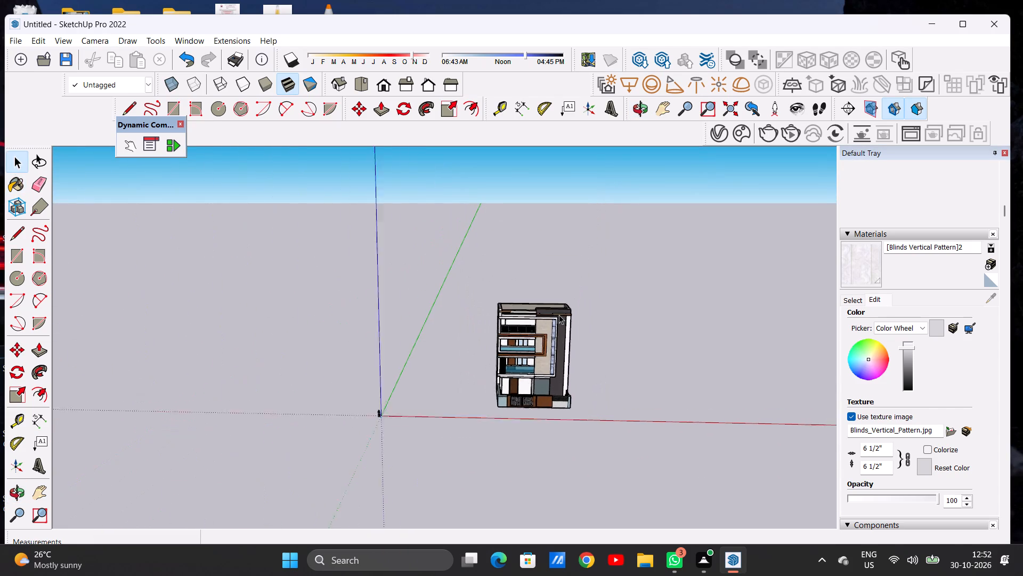
scroll(559, 315, up, 5)
scroll(545, 294, up, 16)
Examine the roof terrace, its parapet walls and the dark roof block from above.
middle_drag(493, 310, 493, 369)
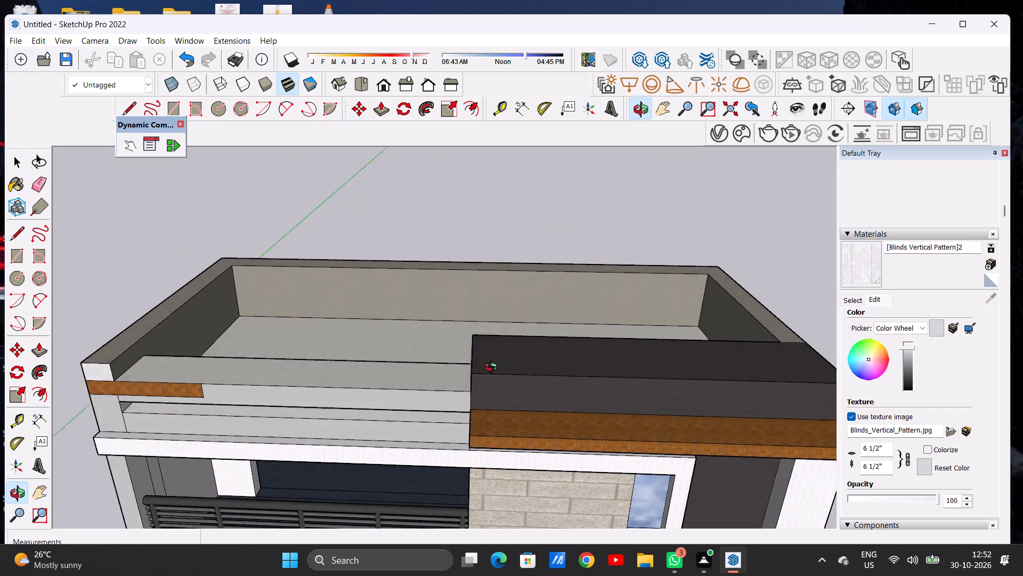
middle_drag(493, 369, 497, 395)
scroll(480, 309, down, 7)
middle_drag(485, 319, 386, 406)
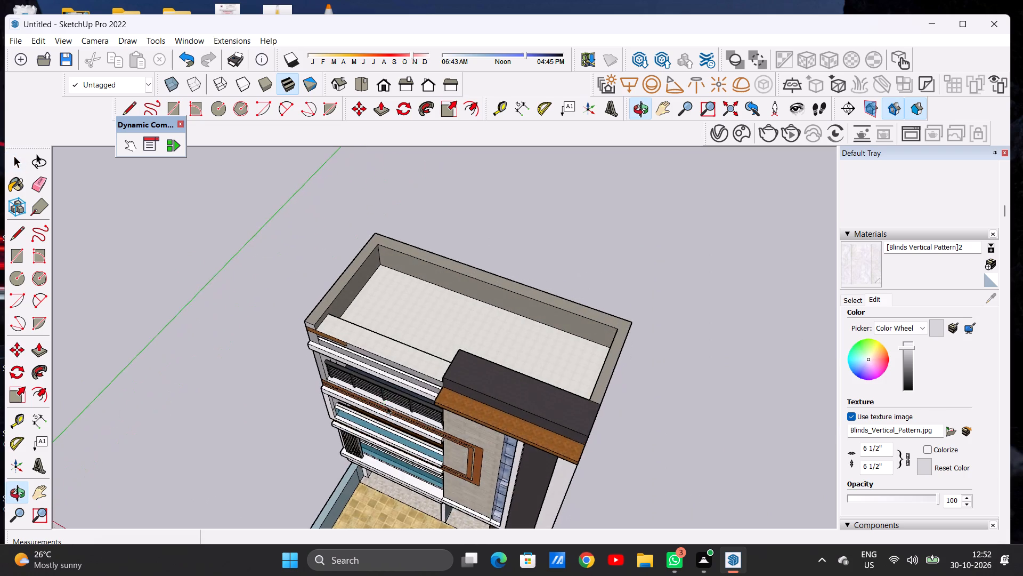
scroll(426, 313, up, 5)
scroll(426, 313, down, 1)
scroll(426, 313, up, 1)
scroll(426, 313, down, 1)
scroll(426, 313, up, 1)
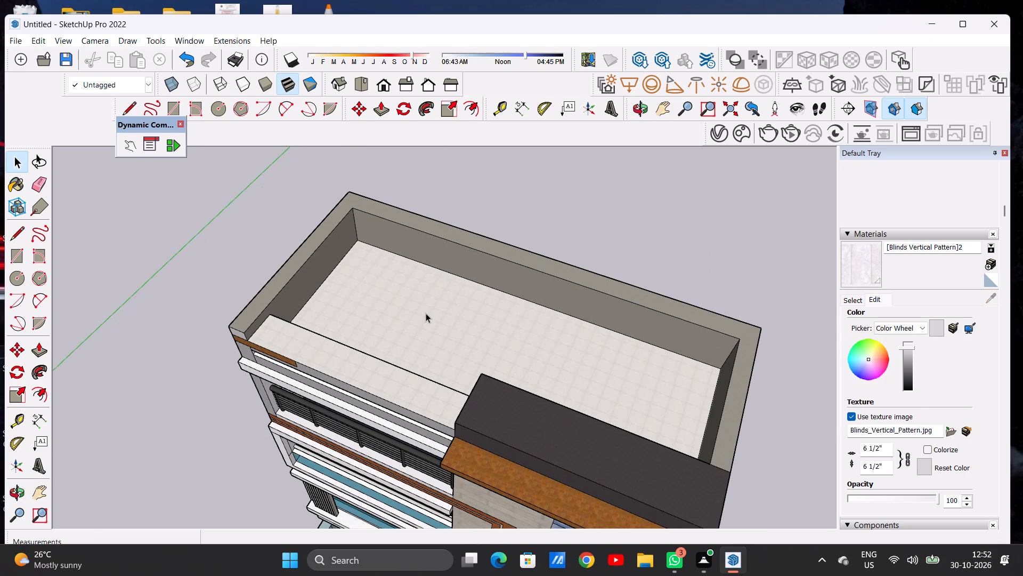
scroll(395, 292, down, 5)
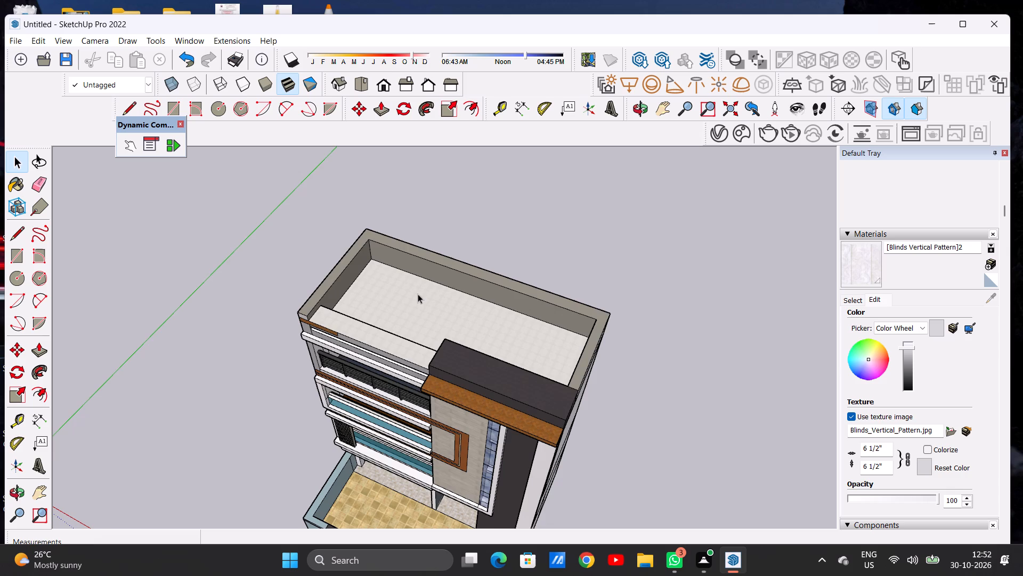
scroll(418, 294, down, 14)
Paint the outer side face of the tall corner pillar beside the dark wall with Blinds Vertical Pattern.
middle_drag(386, 286, 473, 207)
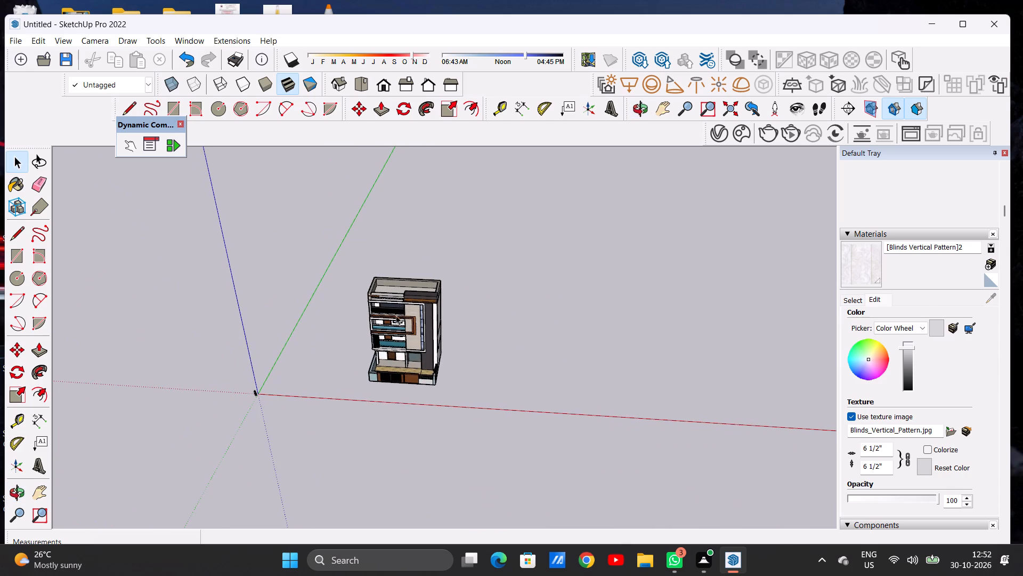
scroll(377, 324, up, 13)
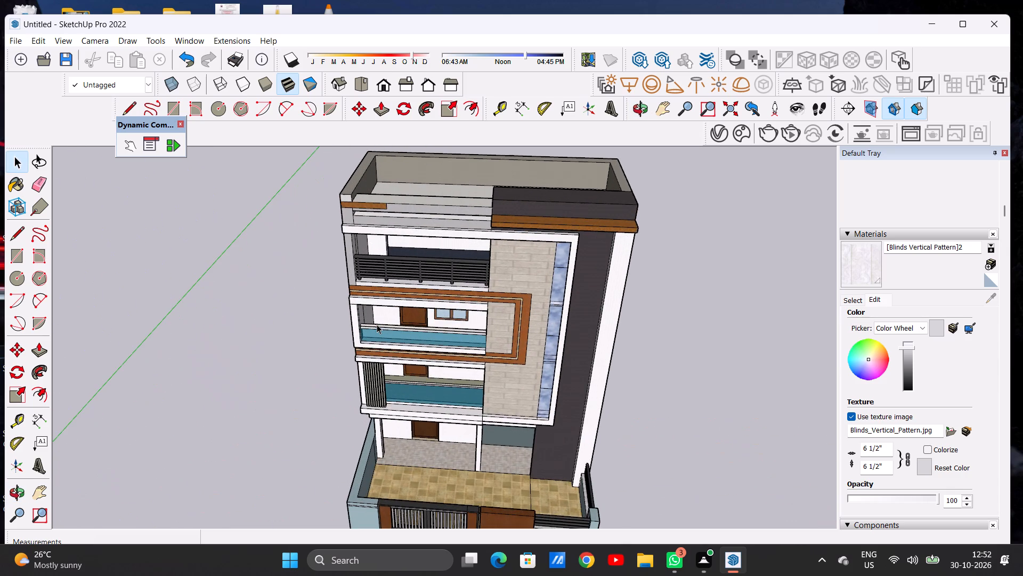
scroll(399, 322, down, 11)
middle_drag(413, 348, 434, 279)
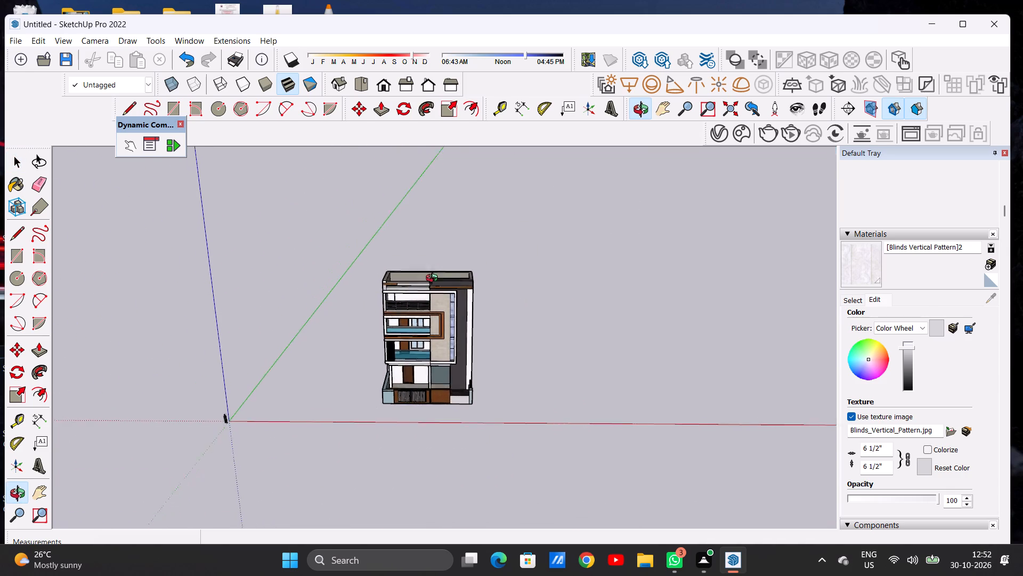
middle_drag(434, 279, 436, 270)
scroll(477, 327, up, 15)
middle_drag(492, 313, 432, 277)
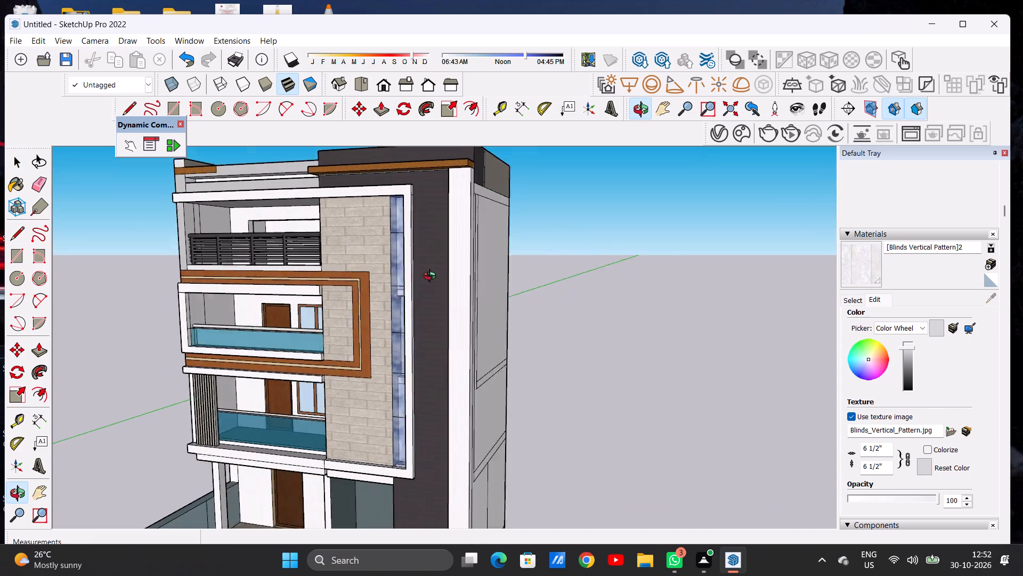
middle_drag(432, 277, 443, 270)
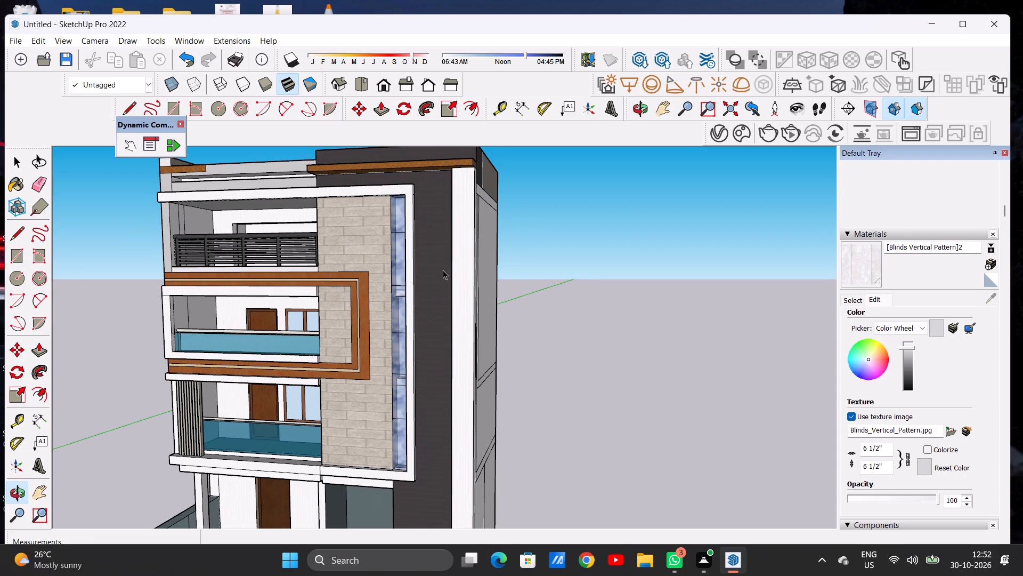
scroll(443, 270, down, 8)
middle_drag(493, 267, 308, 326)
scroll(462, 238, up, 8)
scroll(462, 238, down, 1)
scroll(444, 229, up, 7)
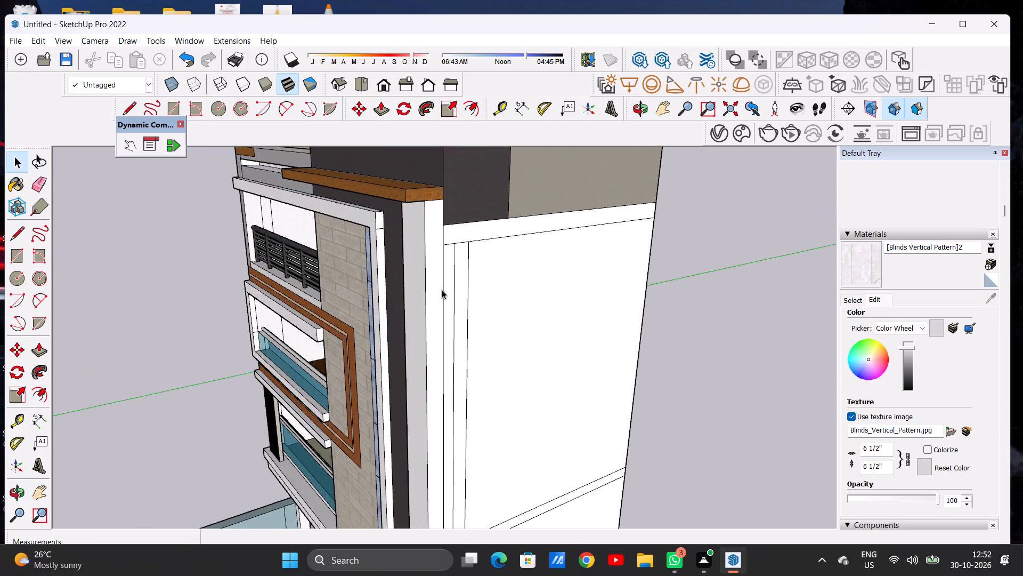
middle_drag(440, 299, 382, 230)
scroll(368, 247, up, 7)
scroll(363, 283, down, 6)
middle_drag(361, 271, 378, 369)
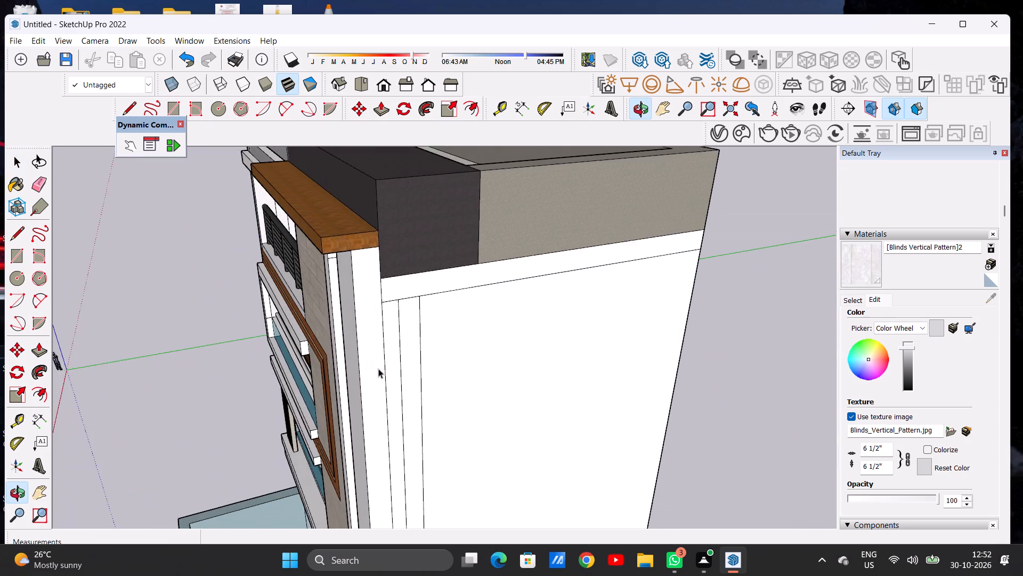
middle_drag(378, 369, 378, 369)
scroll(369, 342, down, 5)
scroll(368, 311, up, 18)
scroll(374, 297, down, 1)
scroll(374, 297, up, 11)
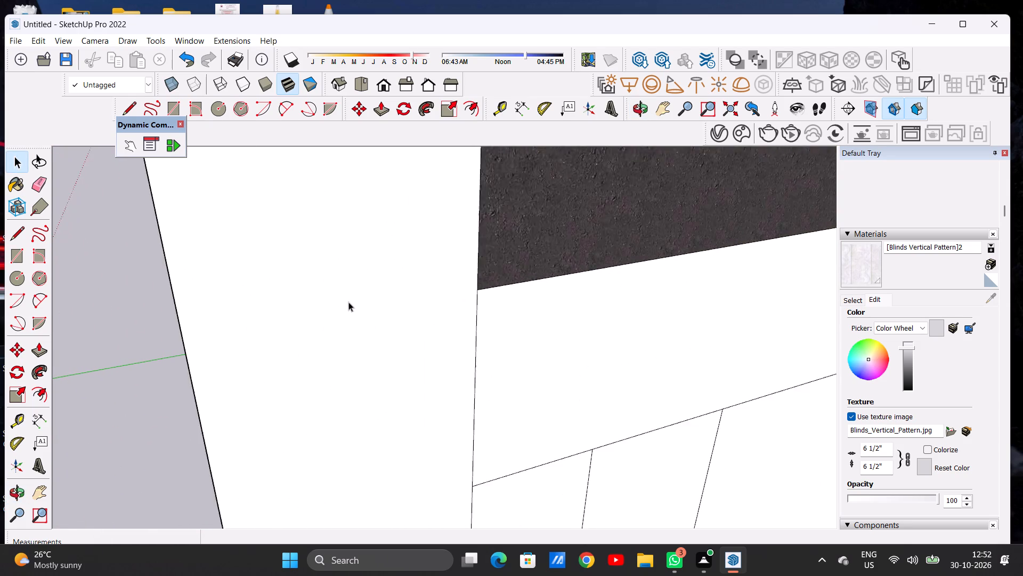
scroll(353, 303, down, 20)
middle_drag(344, 312, 383, 294)
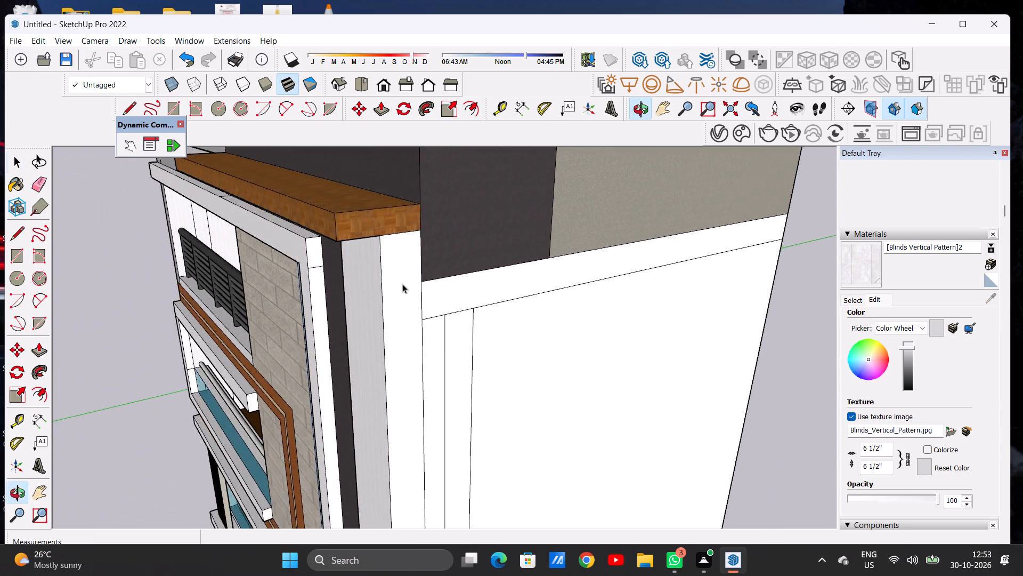
scroll(402, 284, up, 12)
click(856, 273)
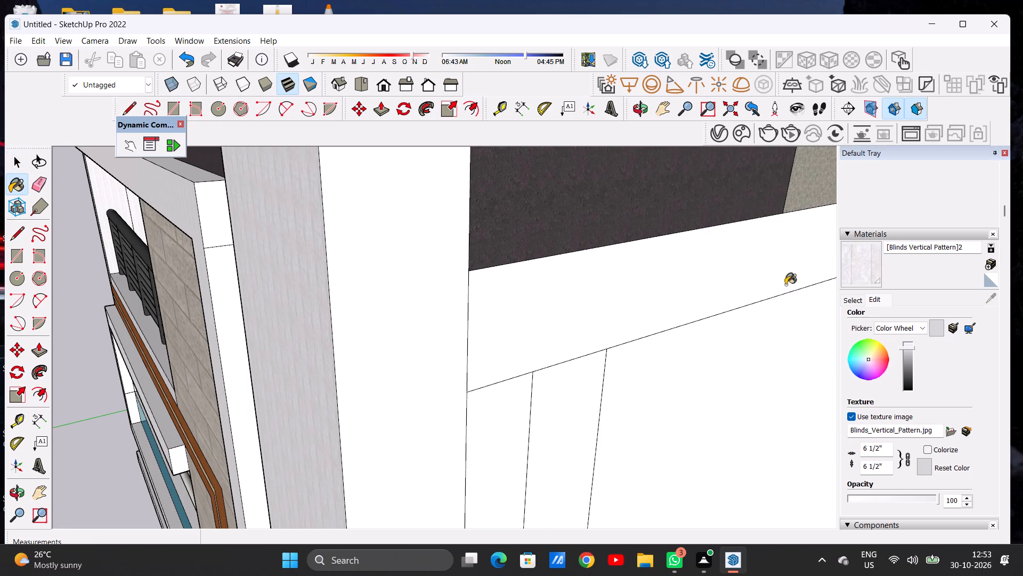
click(428, 374)
scroll(418, 378, down, 17)
middle_drag(397, 386, 439, 377)
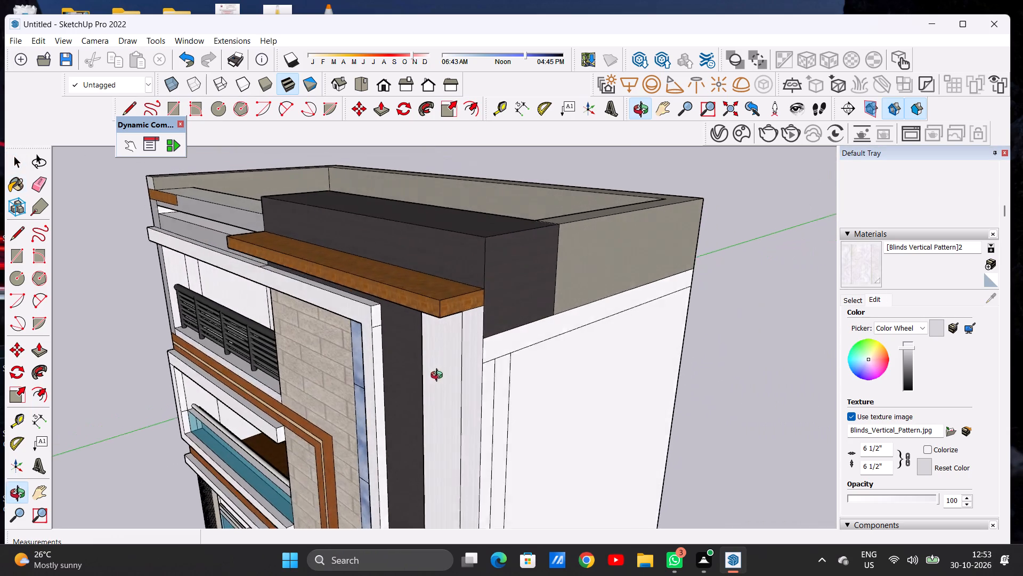
middle_drag(439, 377, 452, 372)
scroll(425, 381, down, 8)
scroll(476, 365, up, 2)
scroll(477, 365, down, 1)
scroll(477, 365, up, 17)
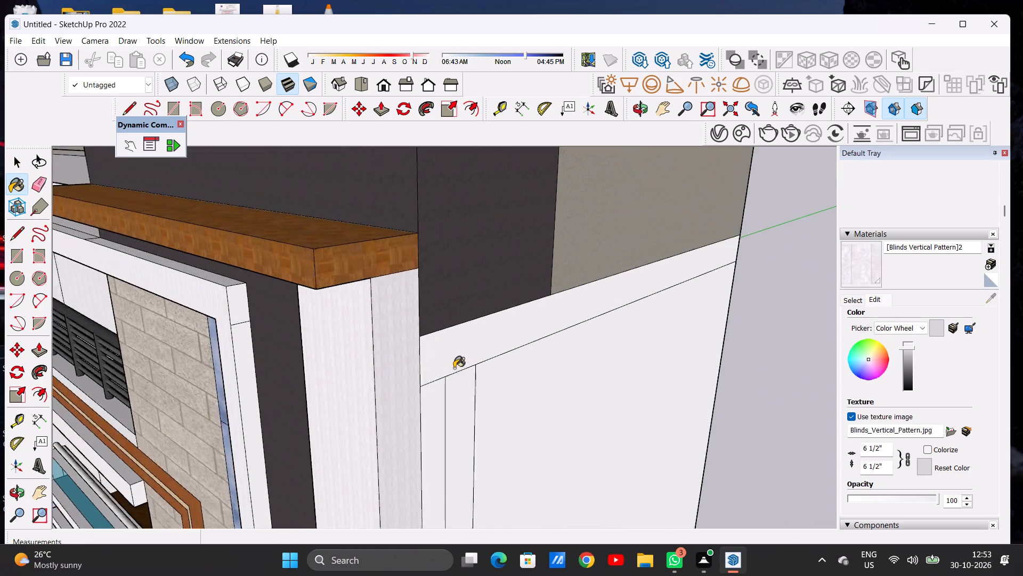
scroll(454, 368, up, 3)
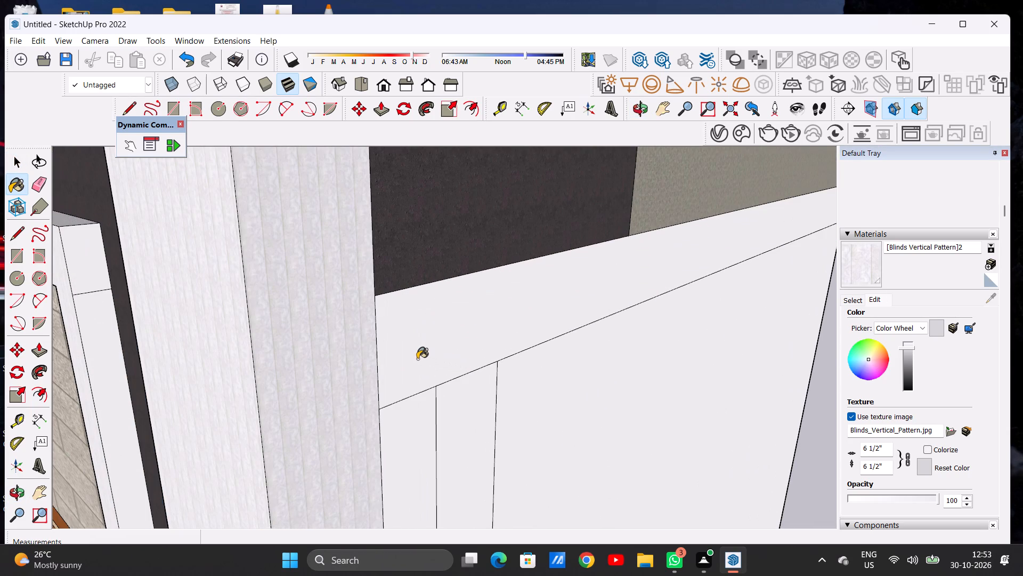
key(space)
Examine the tall corner pillar, the ground-floor porch and the overall facade for remaining unpainted faces.
scroll(427, 333, down, 19)
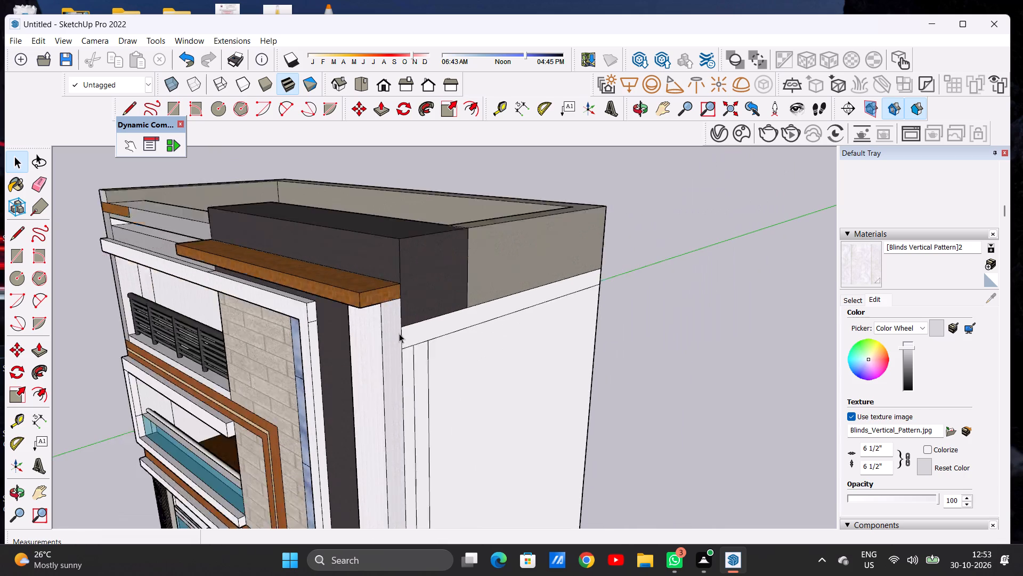
scroll(399, 333, down, 20)
scroll(399, 333, down, 2)
middle_drag(400, 346, 618, 298)
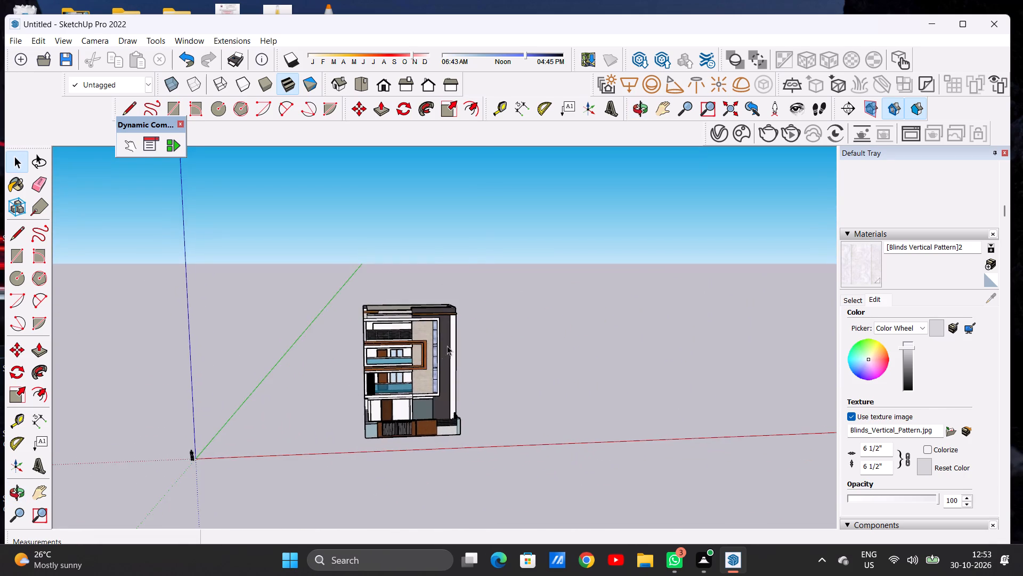
scroll(442, 369, up, 20)
scroll(442, 369, up, 3)
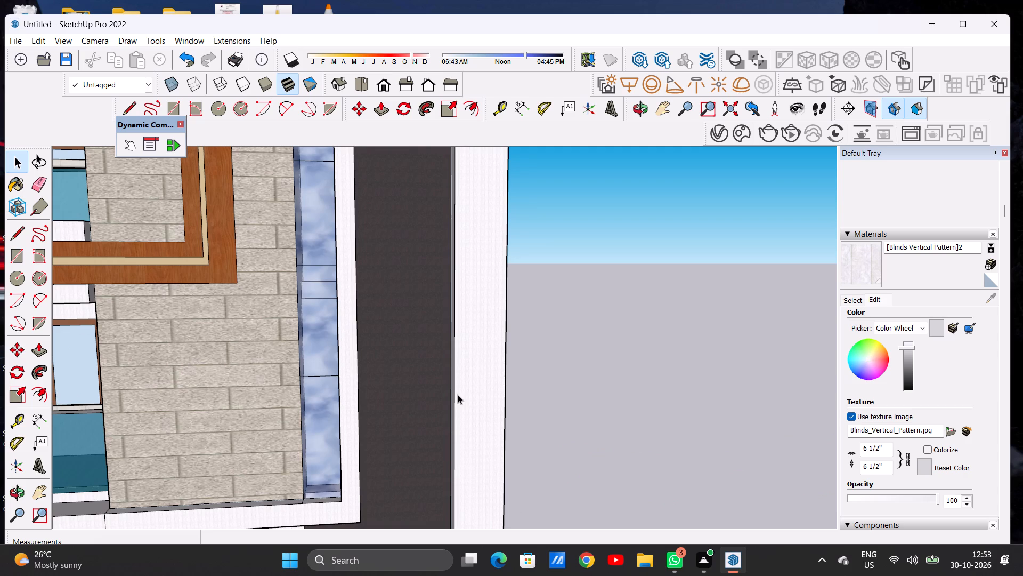
scroll(437, 373, down, 8)
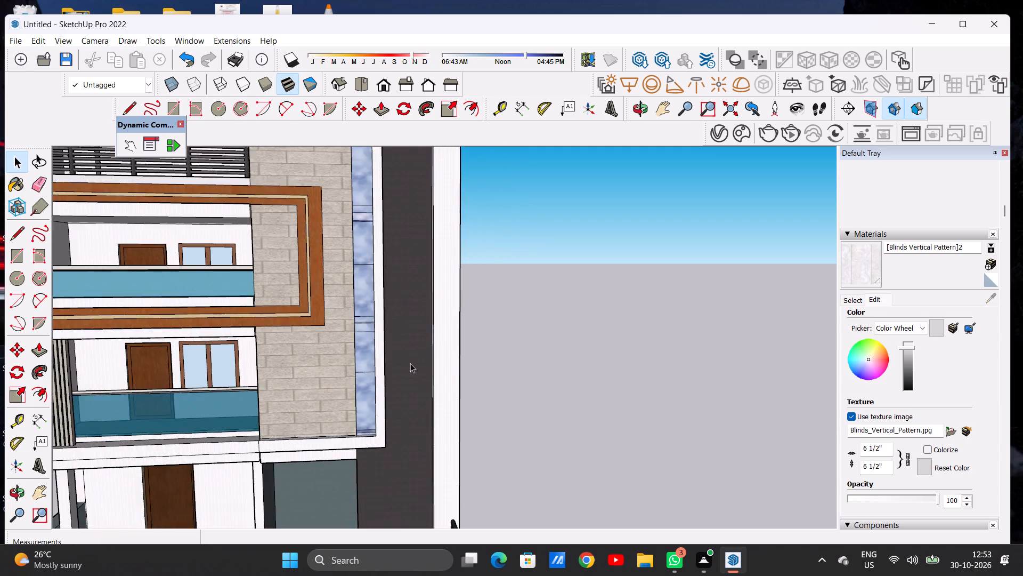
middle_drag(411, 363, 500, 396)
scroll(428, 403, down, 1)
scroll(431, 403, up, 7)
scroll(439, 403, down, 1)
scroll(429, 401, up, 12)
scroll(422, 398, down, 1)
scroll(422, 398, up, 6)
scroll(423, 398, down, 1)
scroll(423, 399, up, 2)
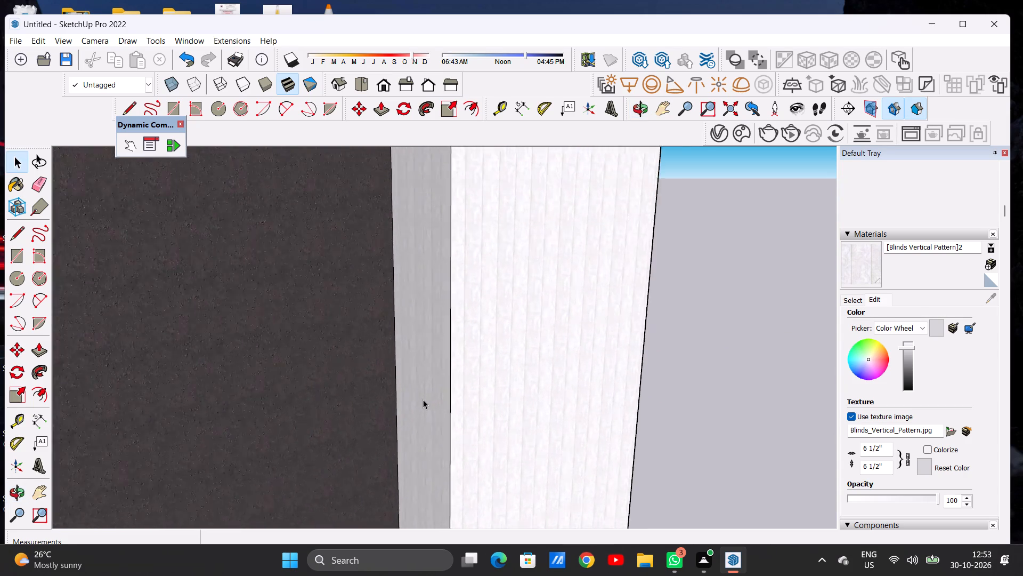
scroll(423, 399, up, 1)
scroll(513, 373, down, 20)
scroll(513, 373, down, 13)
scroll(371, 329, up, 1)
scroll(372, 325, down, 7)
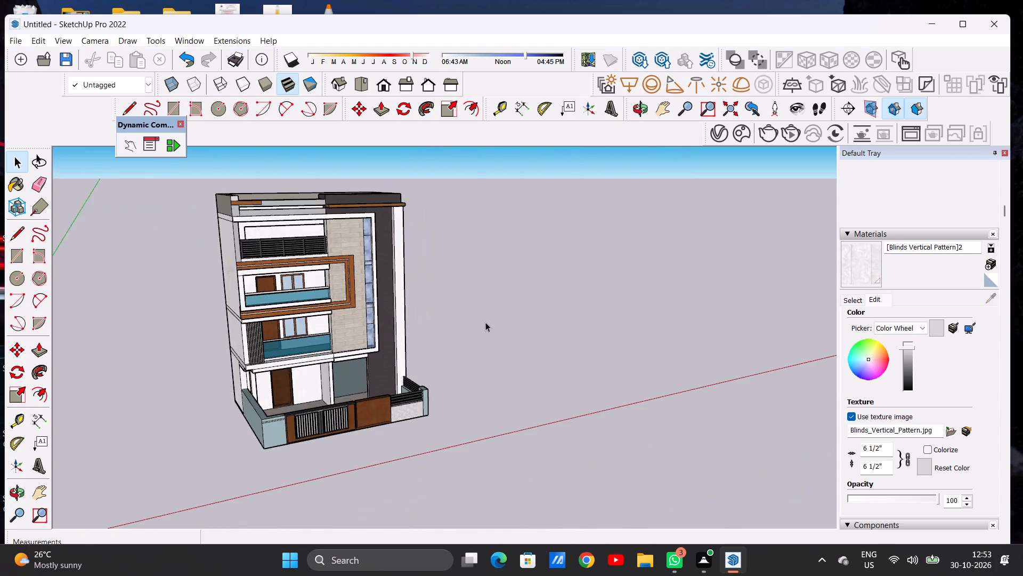
middle_drag(484, 321, 392, 315)
scroll(355, 385, down, 11)
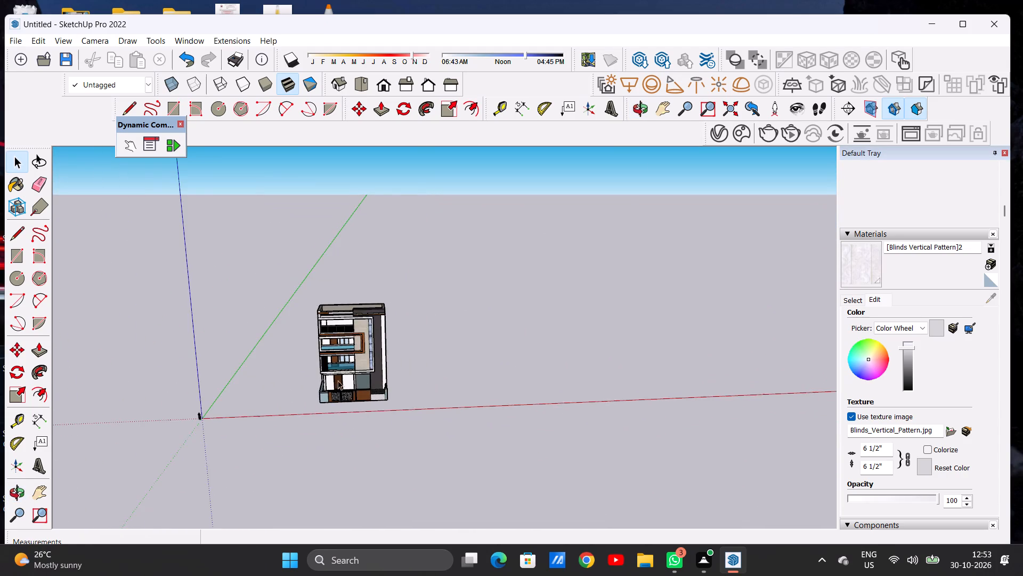
scroll(330, 372, up, 18)
scroll(348, 405, down, 1)
scroll(344, 404, up, 14)
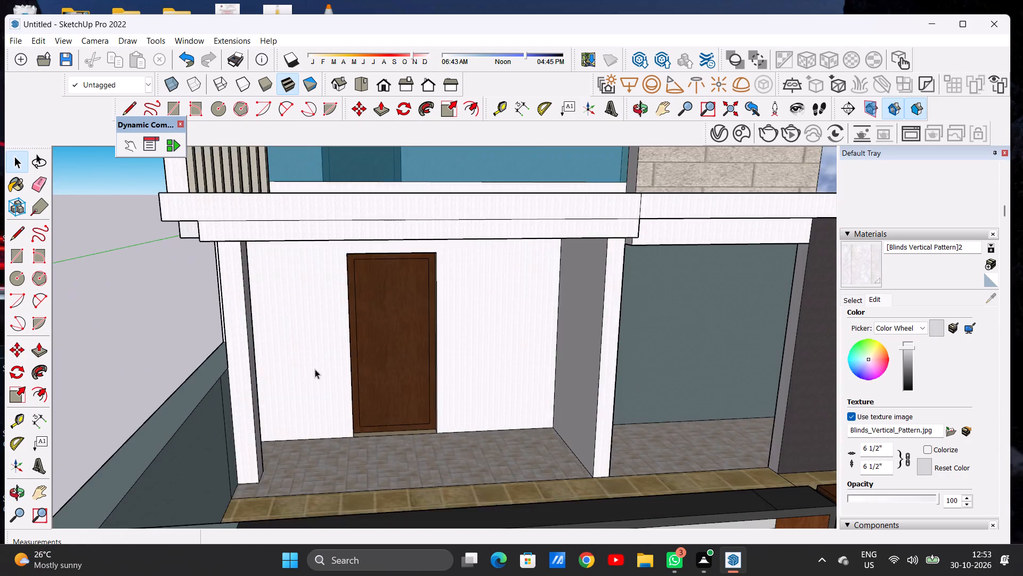
scroll(315, 369, up, 5)
middle_drag(335, 373, 304, 423)
scroll(334, 425, up, 1)
scroll(354, 423, down, 6)
scroll(388, 383, down, 13)
middle_drag(312, 369, 600, 302)
scroll(418, 388, down, 5)
scroll(362, 379, down, 5)
middle_drag(471, 378, 306, 379)
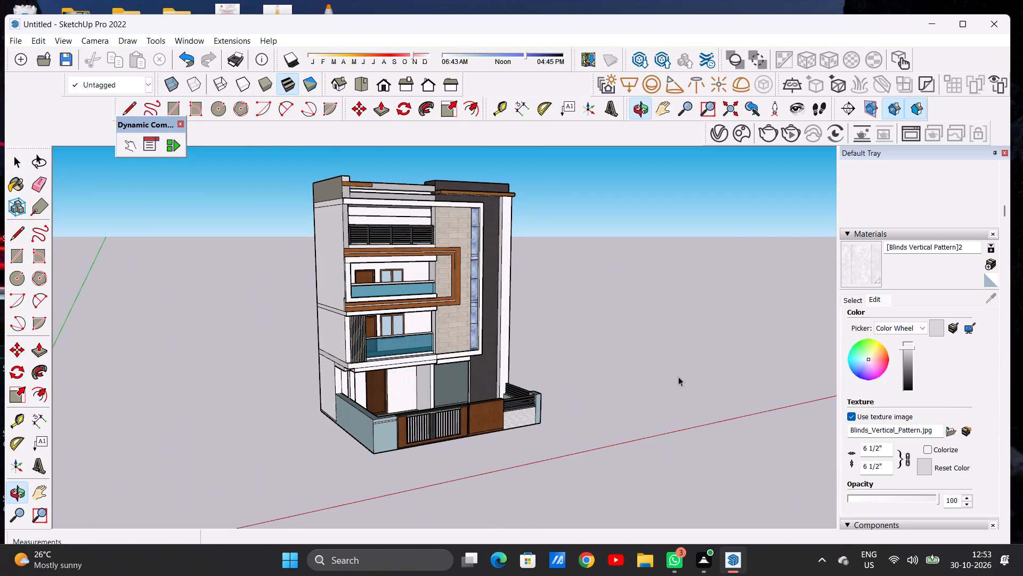
Paint the ground-floor outer side wall beside the porch with Blinds Vertical Pattern from the Window Coverings materials.
click(850, 300)
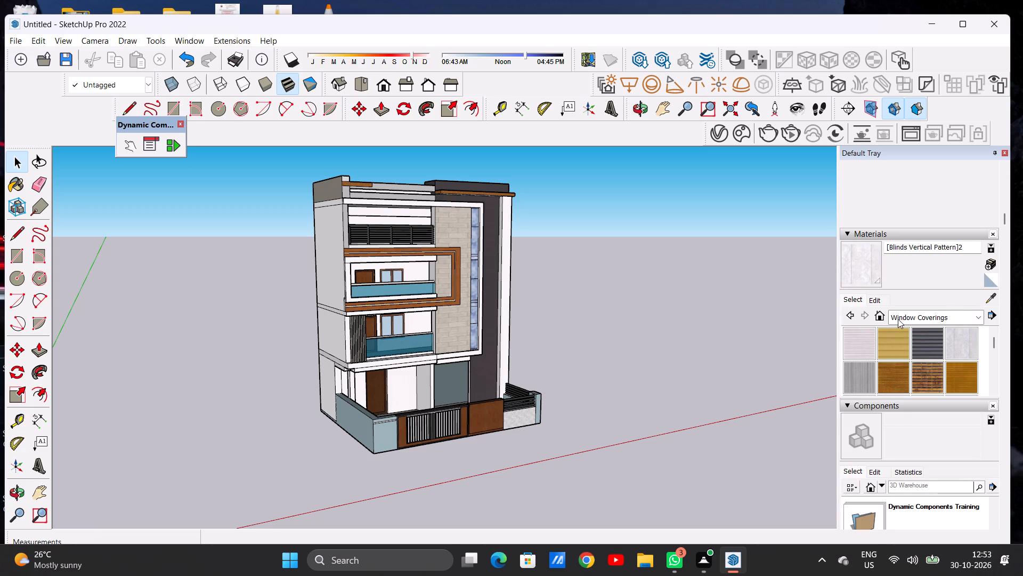
click(898, 319)
click(921, 459)
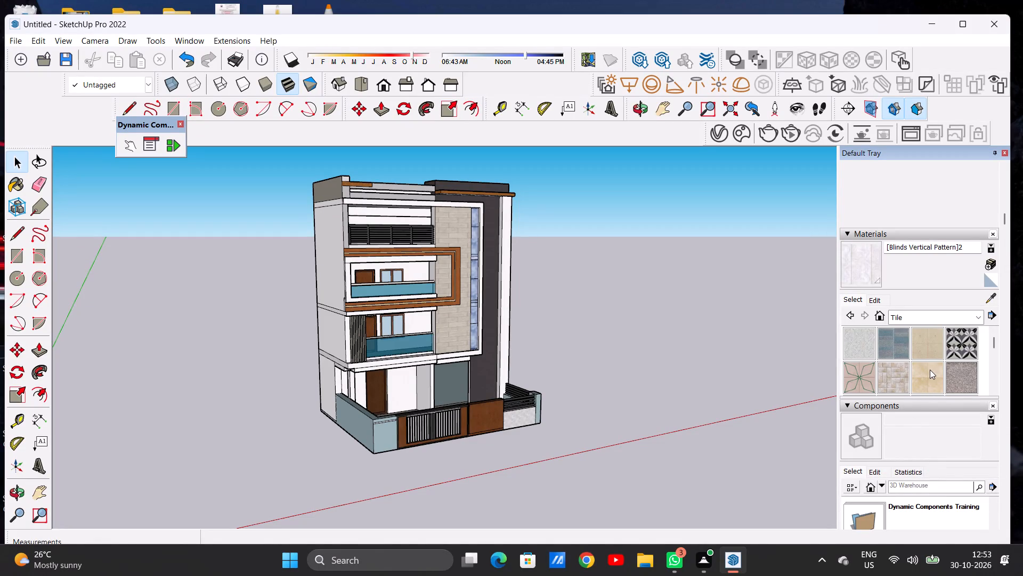
click(911, 317)
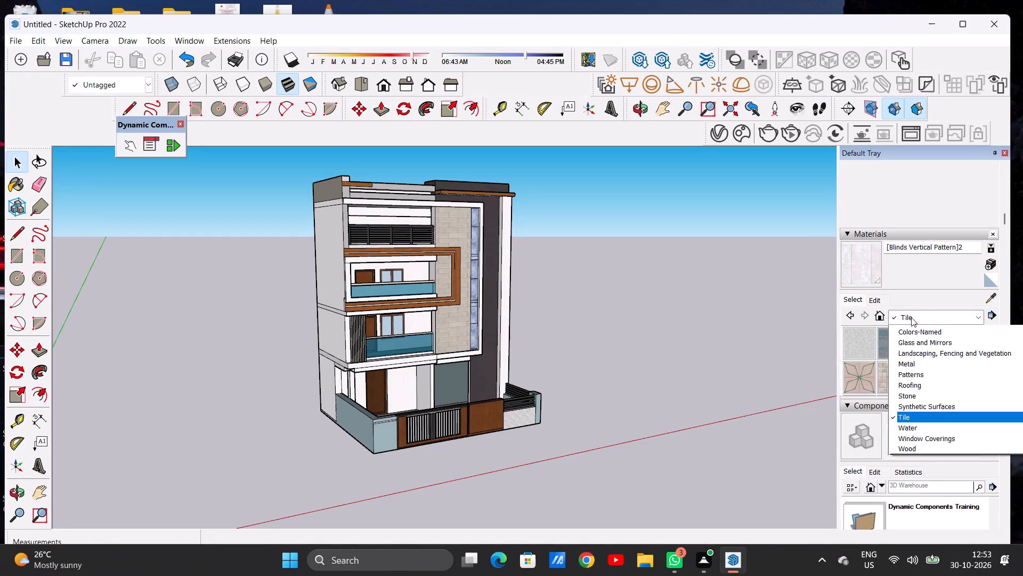
click(946, 478)
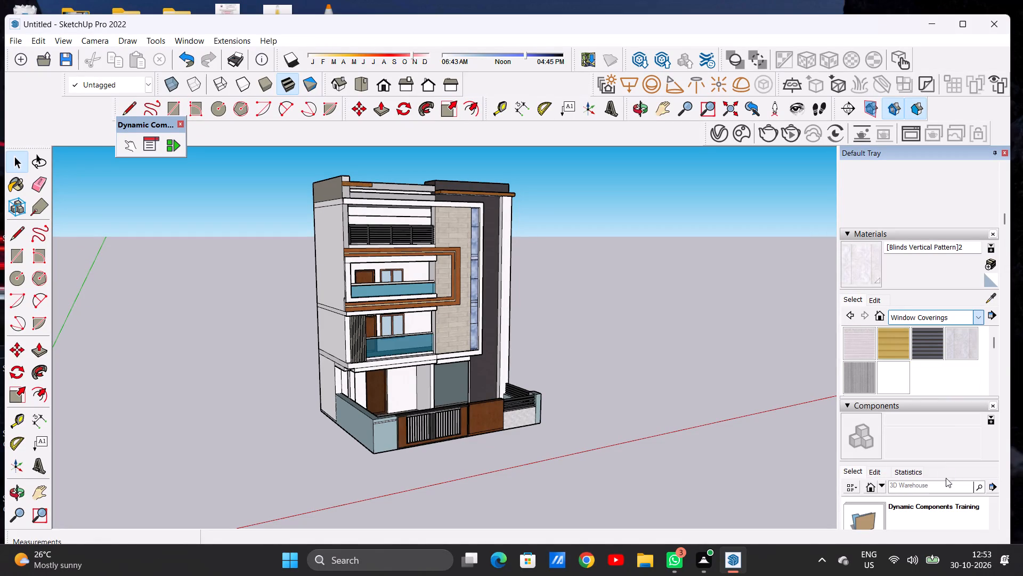
click(956, 349)
scroll(613, 390, down, 8)
middle_drag(451, 397, 476, 398)
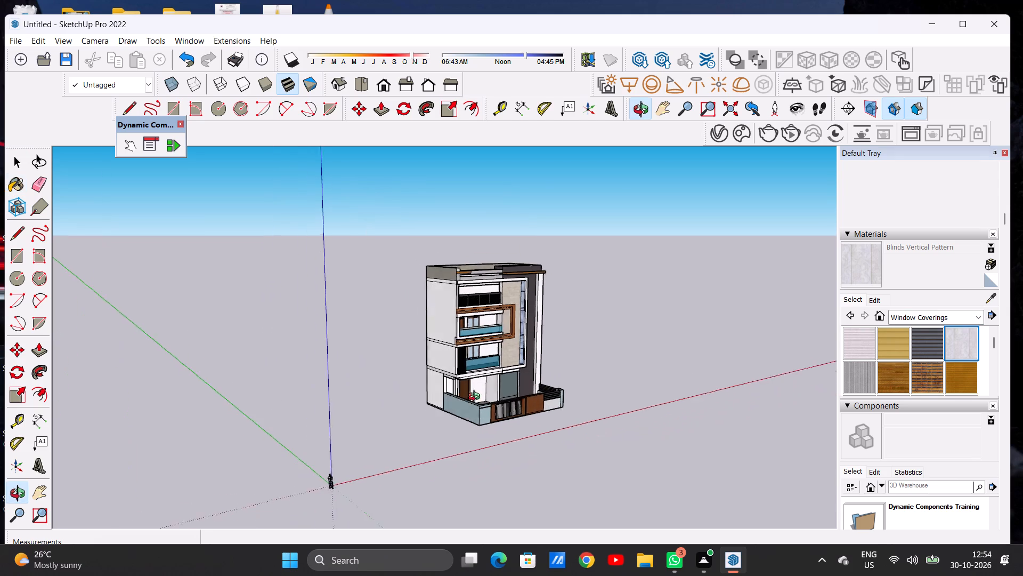
middle_drag(476, 398, 493, 424)
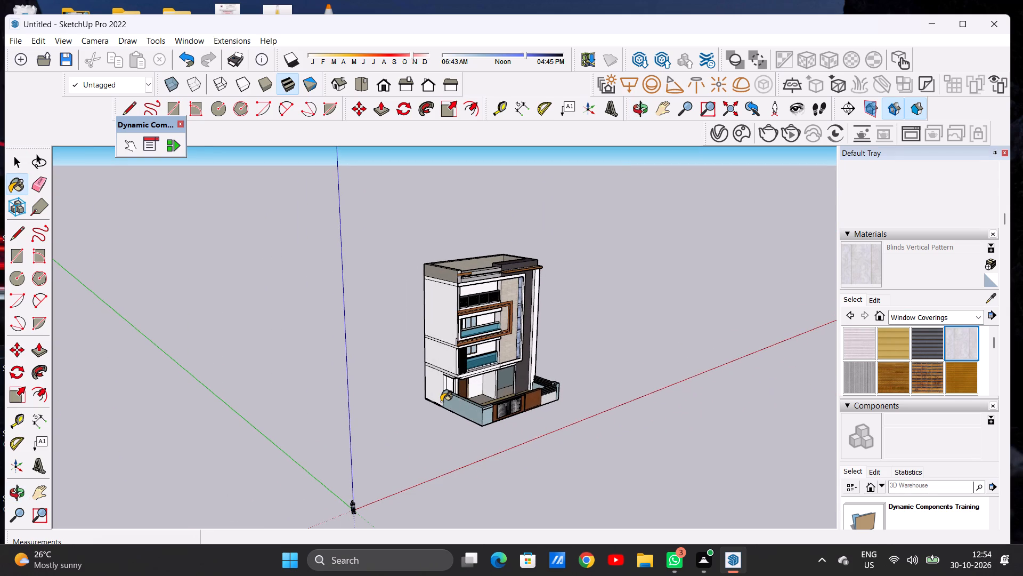
scroll(442, 397, up, 20)
scroll(442, 397, up, 1)
click(454, 368)
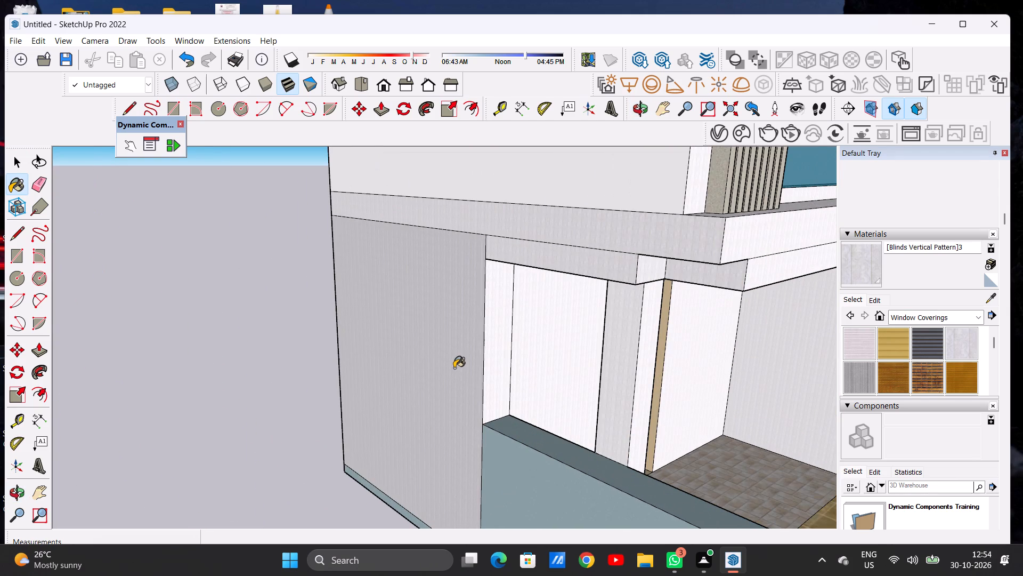
Brighten the Blinds Vertical Pattern material just applied to the ground-floor side wall to near white.
scroll(451, 372, down, 7)
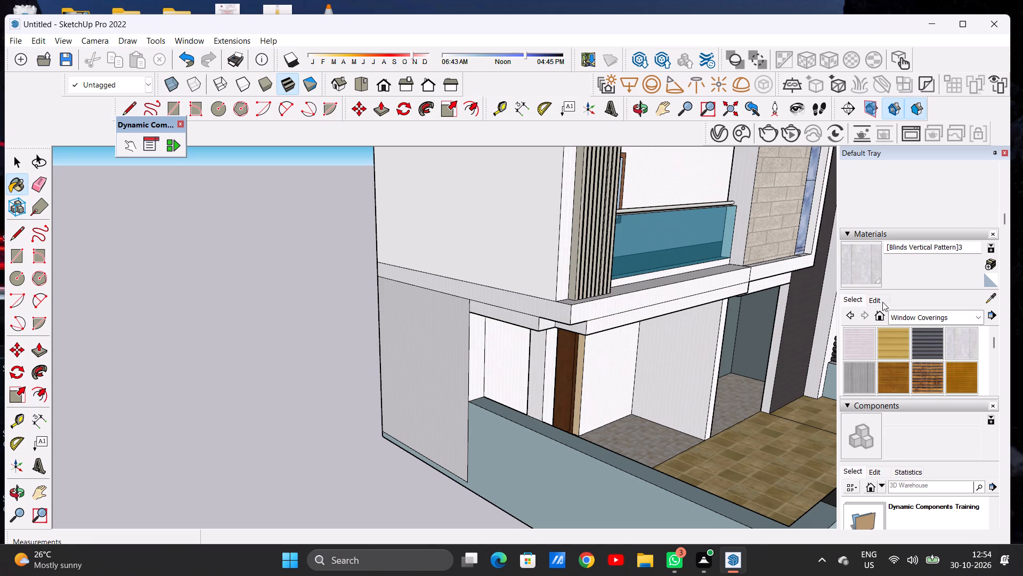
click(875, 300)
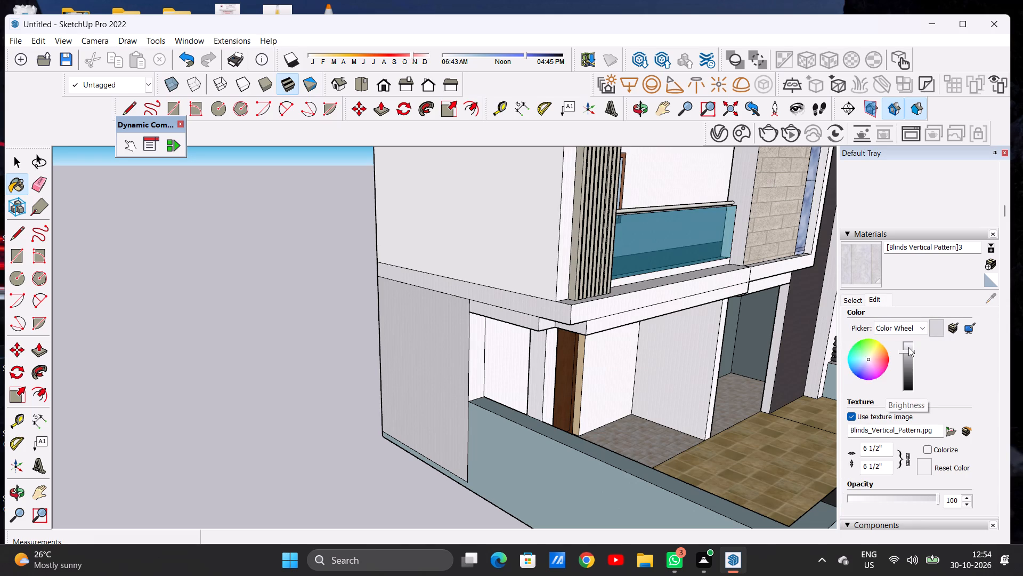
click(907, 346)
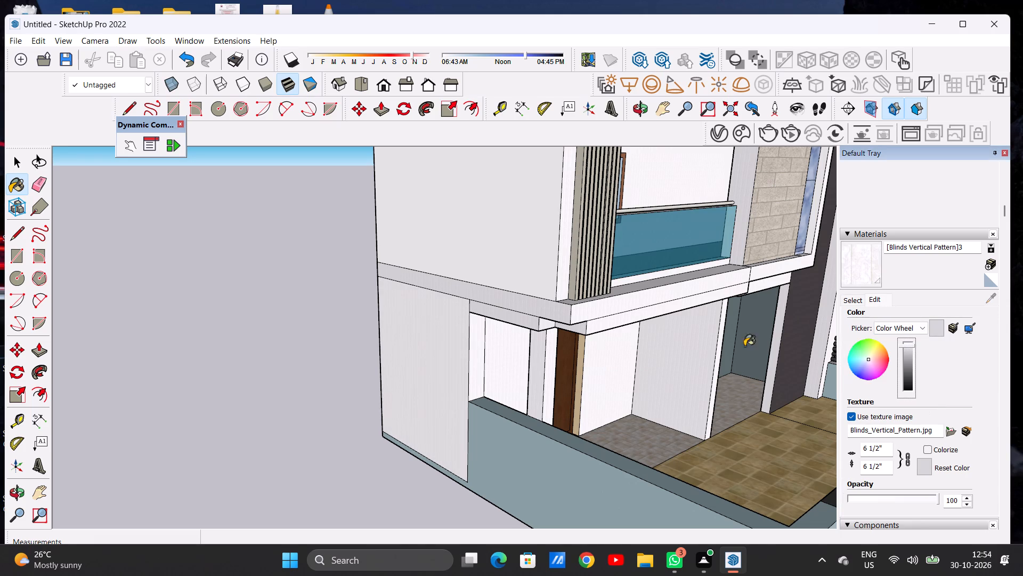
Paint the first-floor side wall, the tall upper side wall and the band below the parapet with the brightened Blinds Vertical Pattern.
scroll(470, 352, down, 5)
scroll(459, 323, up, 5)
scroll(459, 317, down, 1)
scroll(511, 288, up, 6)
click(511, 288)
scroll(494, 331, down, 8)
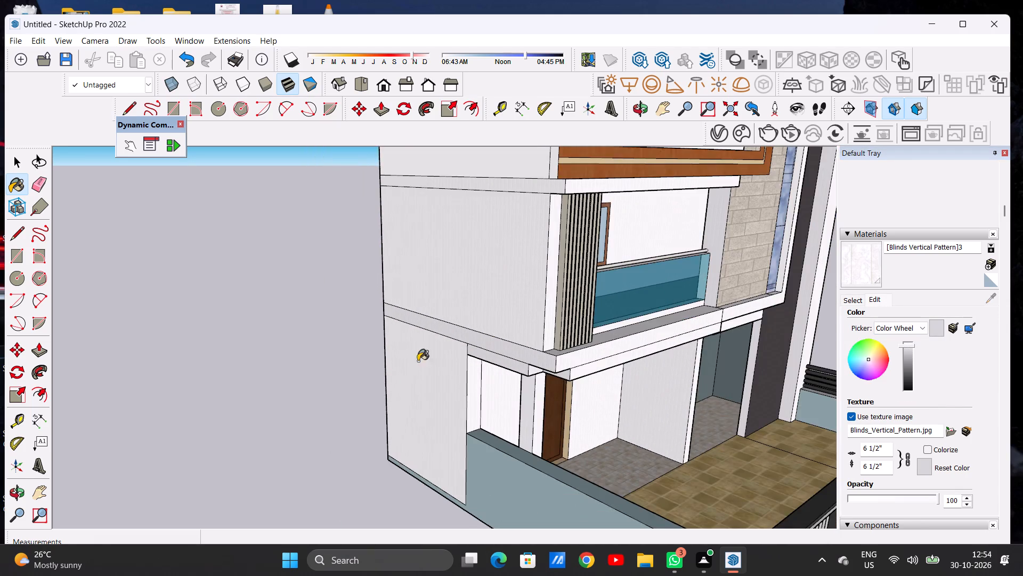
middle_drag(418, 361, 469, 354)
scroll(462, 354, down, 3)
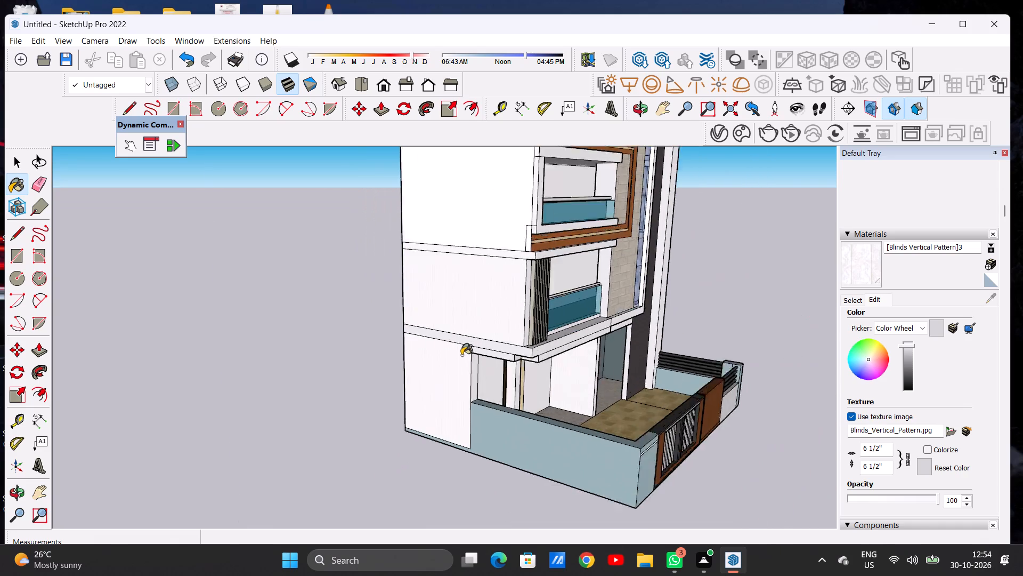
scroll(461, 355, down, 10)
scroll(465, 275, up, 15)
click(484, 284)
scroll(451, 316, down, 14)
scroll(465, 250, up, 15)
scroll(484, 235, up, 8)
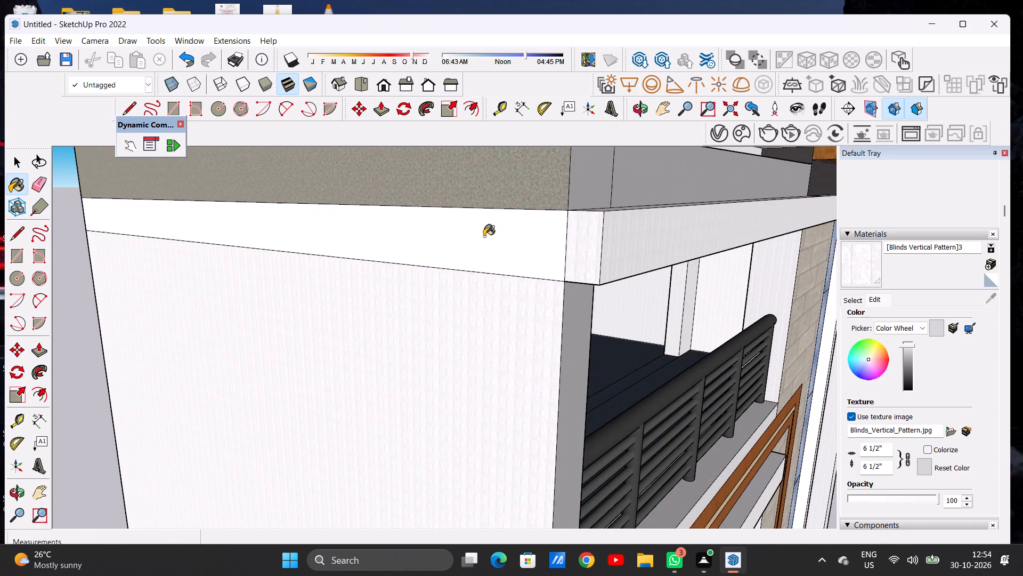
click(484, 236)
Examine the painted side wall from roof to ground floor for remaining unpainted faces.
scroll(478, 251, down, 20)
scroll(478, 251, down, 5)
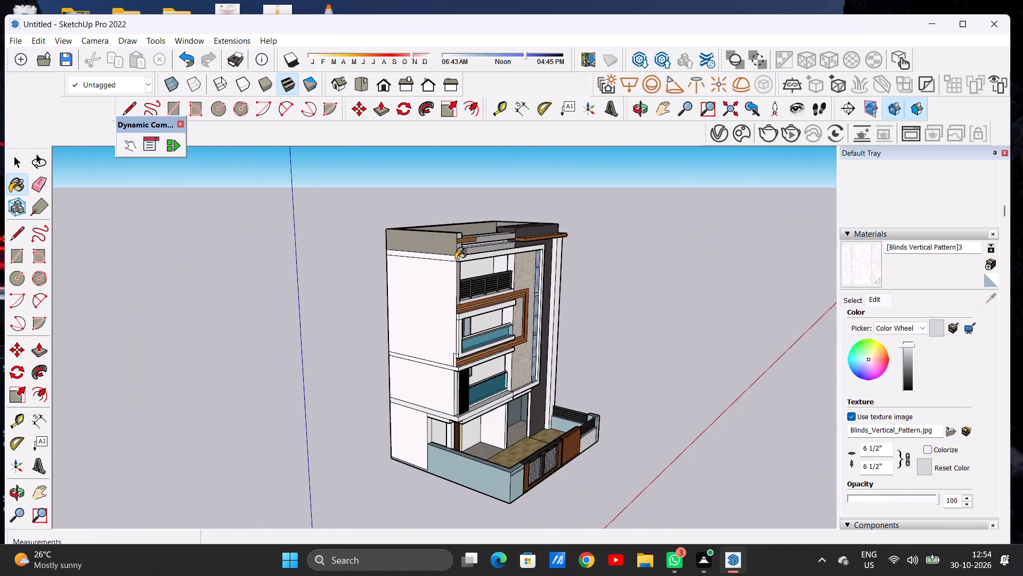
scroll(464, 254, down, 6)
scroll(454, 366, up, 4)
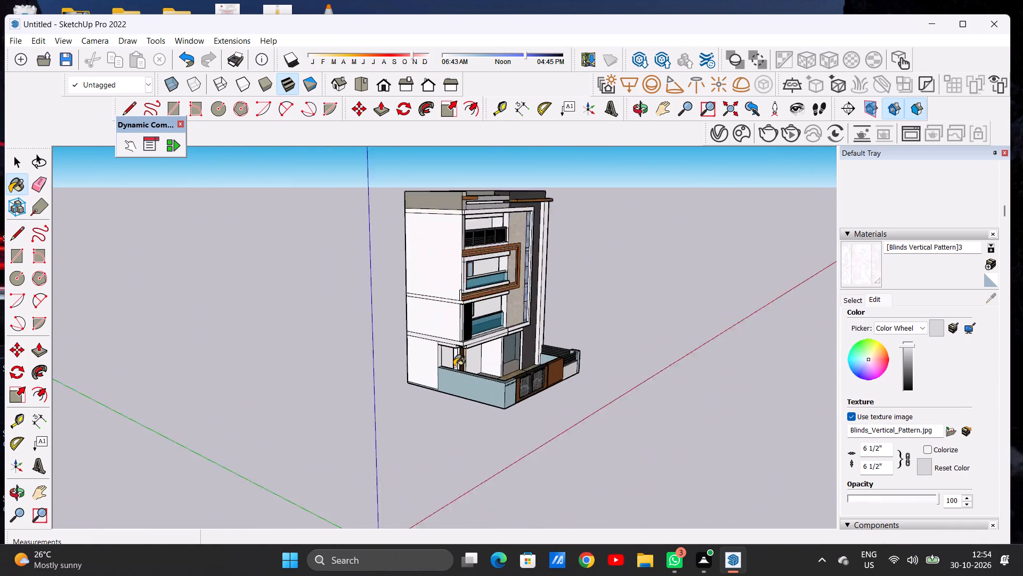
scroll(454, 366, up, 9)
scroll(428, 363, down, 1)
scroll(412, 352, up, 12)
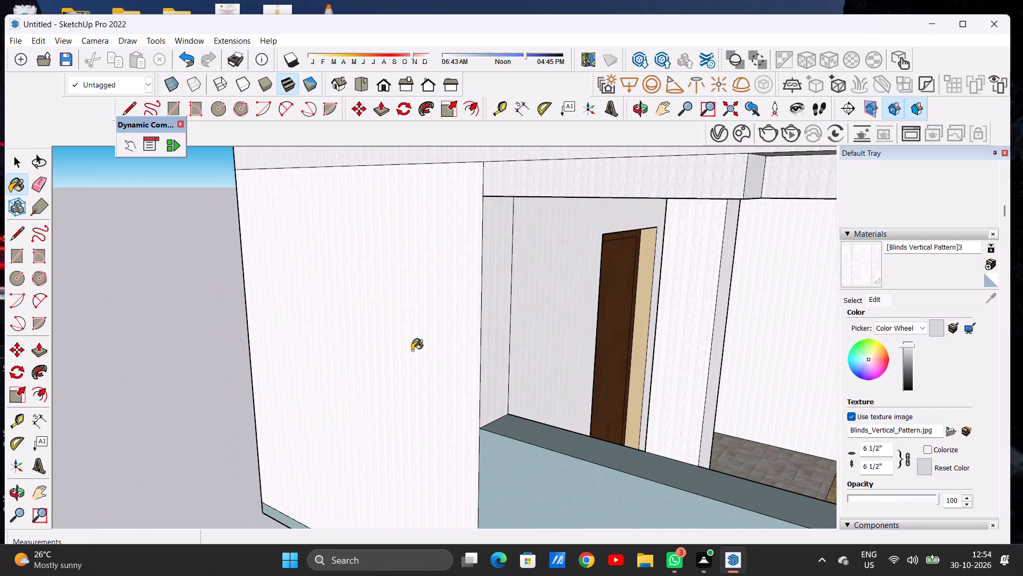
scroll(423, 340, down, 19)
scroll(443, 321, down, 5)
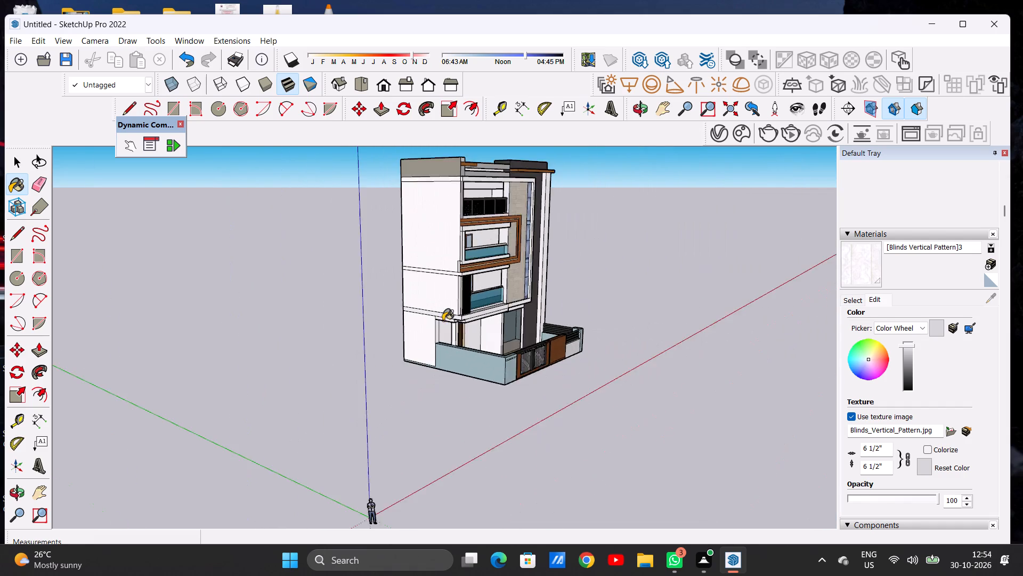
scroll(443, 321, down, 7)
Paint the opposite side wall's tall upper panel and the wall face surrounding it with the brightened Blinds Vertical Pattern.
middle_drag(636, 283, 320, 264)
scroll(542, 253, up, 7)
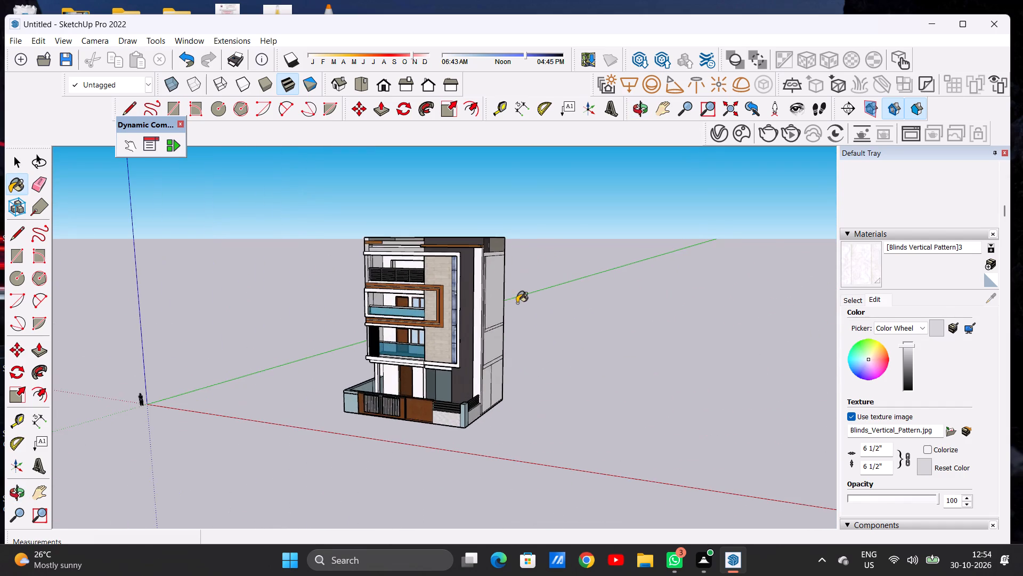
middle_drag(516, 302, 385, 334)
scroll(498, 337, up, 1)
scroll(498, 337, down, 1)
scroll(498, 337, up, 8)
scroll(473, 337, down, 1)
scroll(473, 337, up, 3)
scroll(473, 337, down, 1)
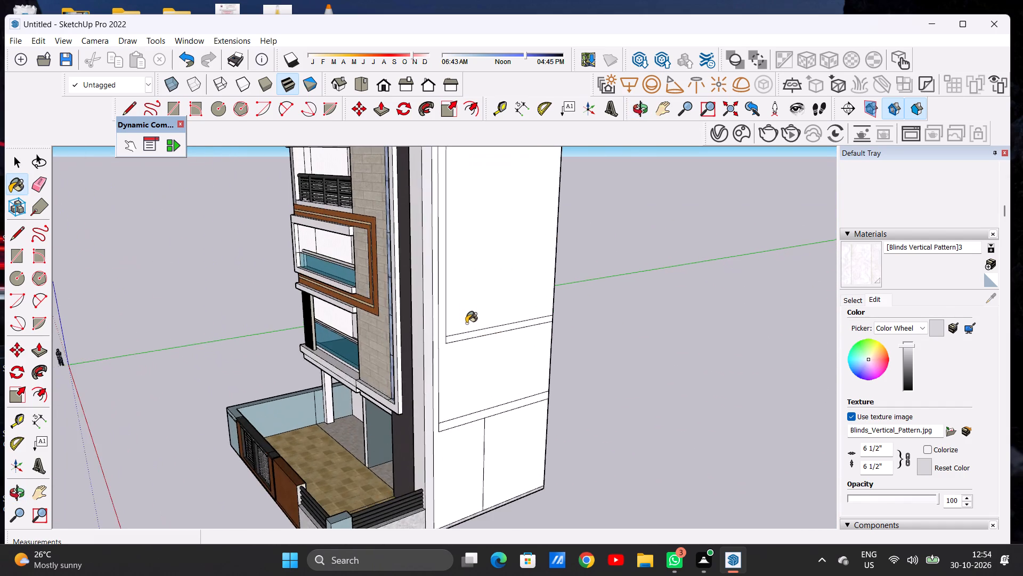
scroll(466, 316, up, 8)
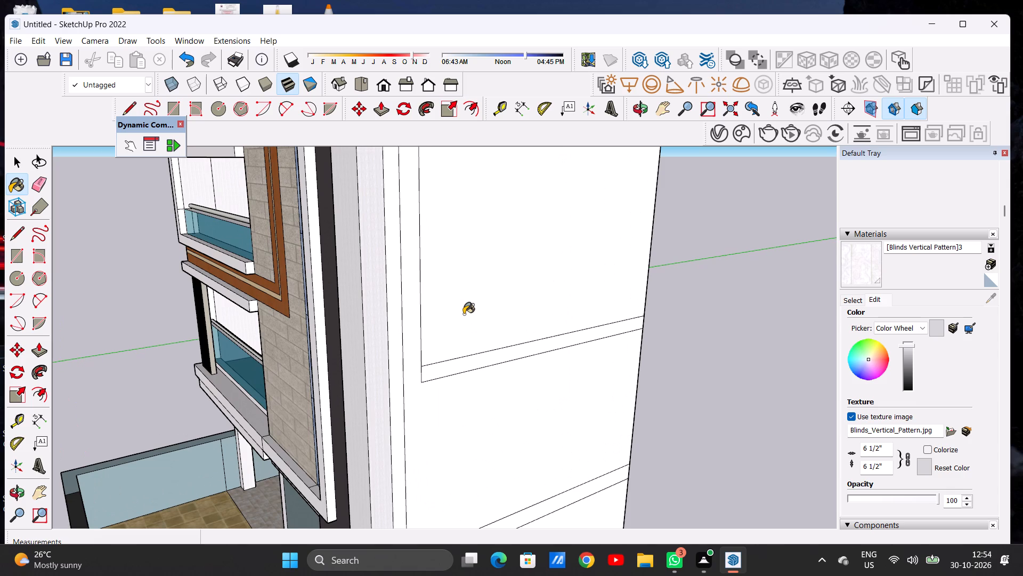
scroll(465, 290, down, 3)
click(459, 277)
scroll(420, 305, up, 8)
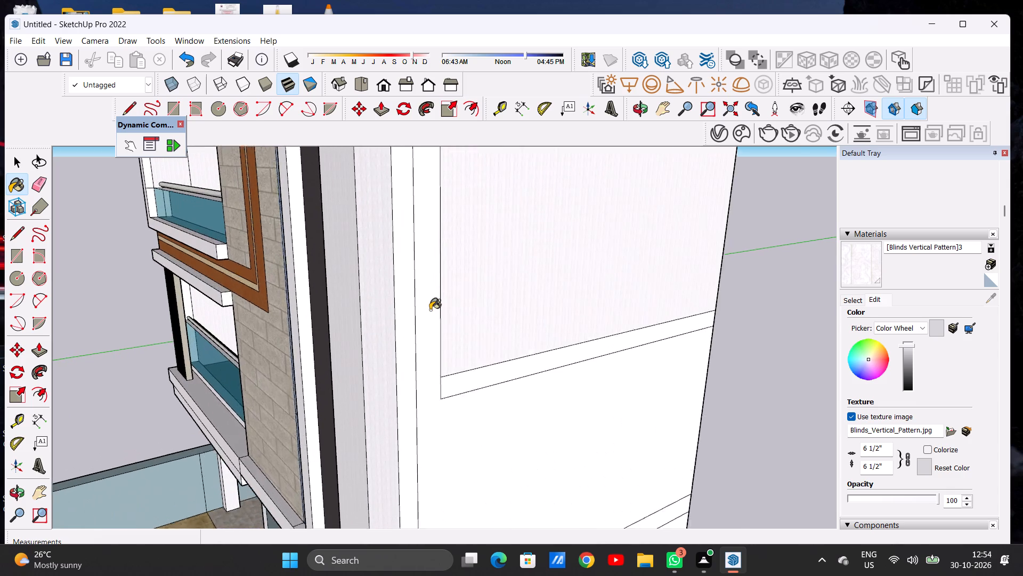
scroll(430, 310, up, 2)
scroll(430, 310, down, 1)
click(422, 309)
Paint that side's two floor bands, narrow vertical strip and ground-floor rear panel with the brightened Blinds Vertical Pattern.
scroll(470, 296, down, 6)
scroll(473, 354, up, 7)
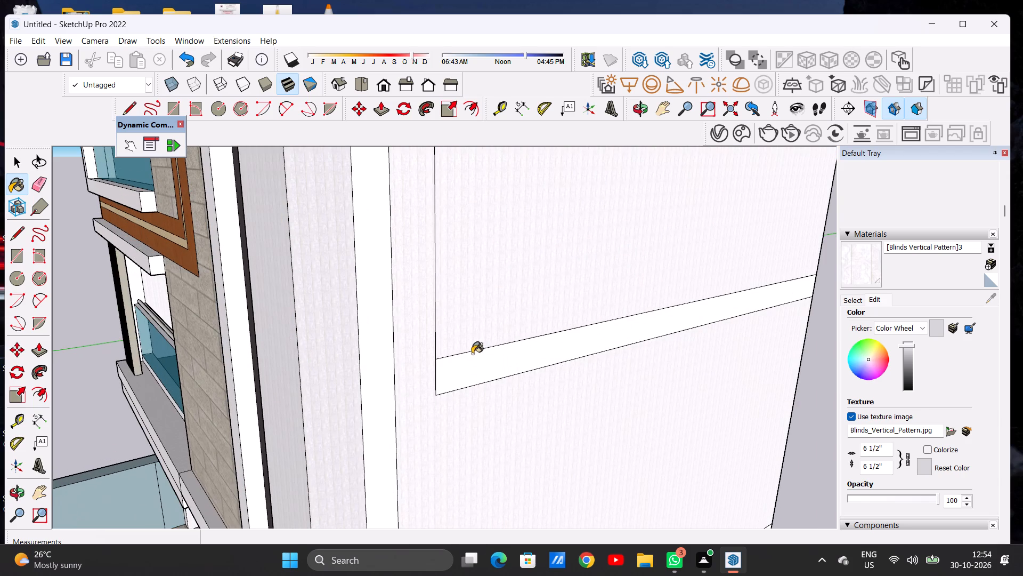
click(464, 363)
click(382, 366)
scroll(400, 341, down, 16)
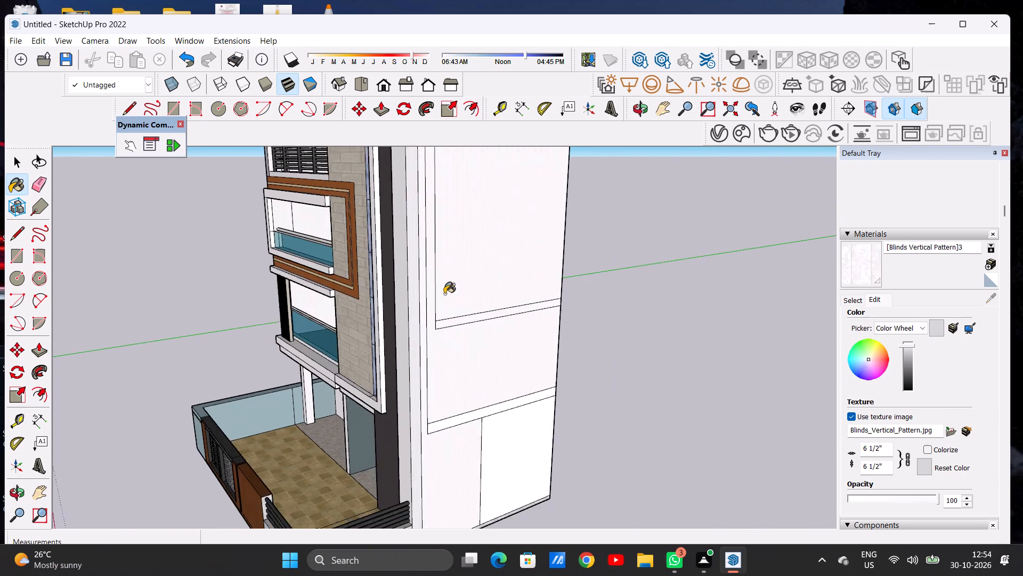
scroll(444, 294, down, 2)
scroll(480, 401, up, 17)
click(491, 298)
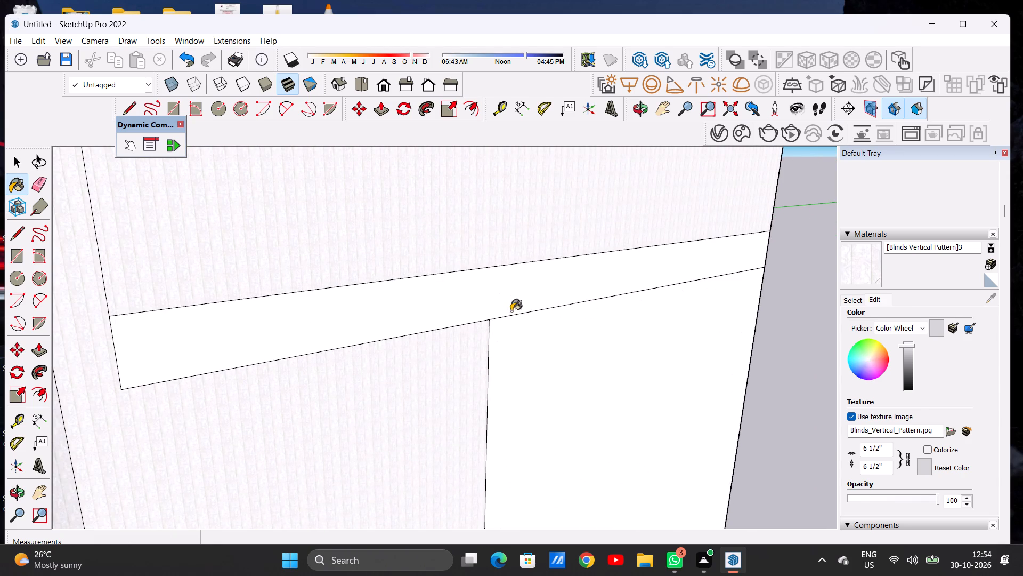
click(534, 329)
scroll(410, 318, down, 20)
scroll(410, 318, down, 7)
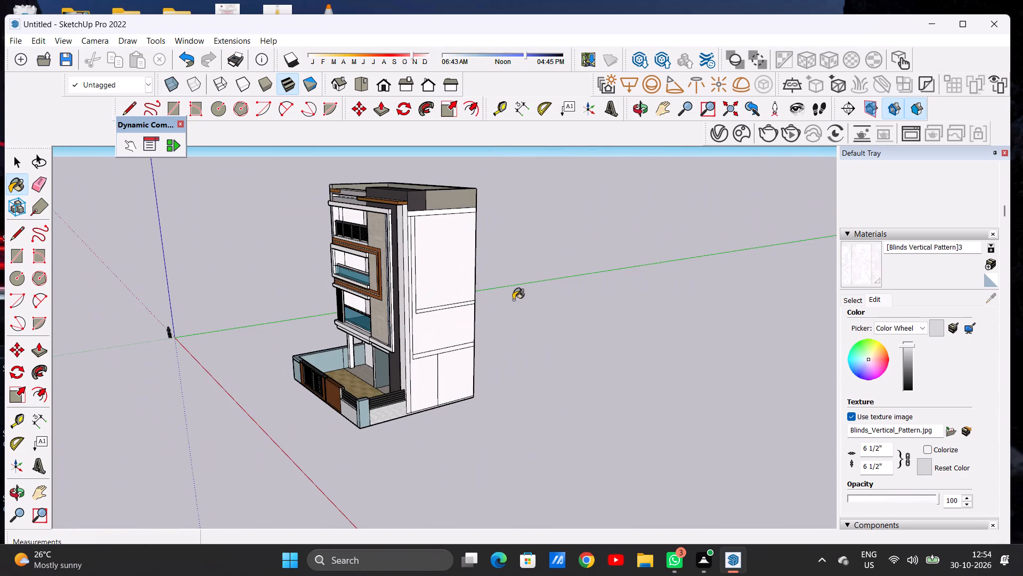
Paint the rear facade's top band below the parapet and its tall upper wall with the brightened Blinds Vertical Pattern.
middle_drag(529, 274, 245, 382)
scroll(476, 247, up, 1)
scroll(476, 246, down, 1)
scroll(476, 246, up, 1)
scroll(476, 246, down, 1)
scroll(476, 246, up, 19)
click(398, 246)
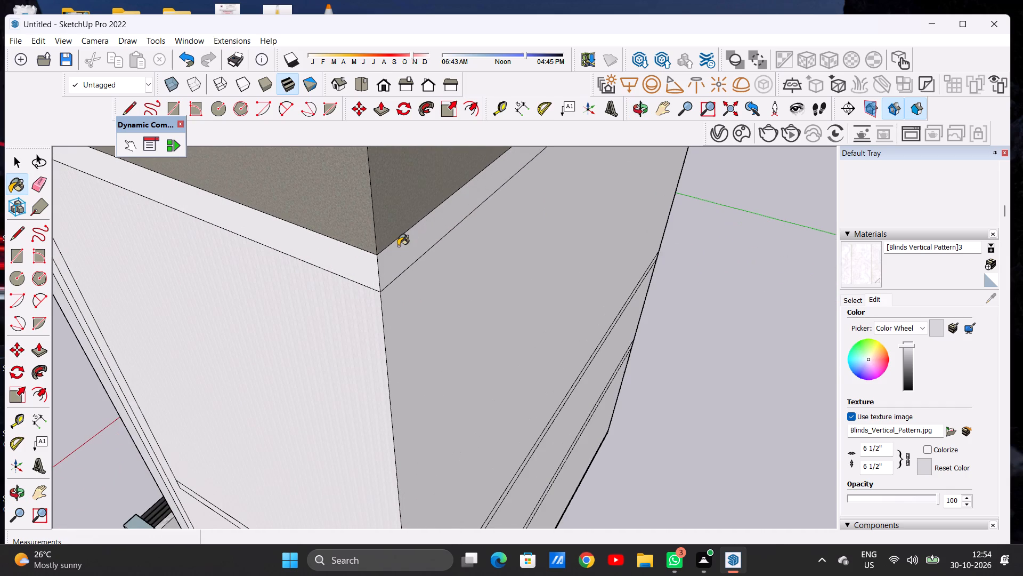
click(449, 287)
Paint the rear facade's first-floor wall and the floor band above it with the brightened Blinds Vertical Pattern.
scroll(483, 280, down, 18)
scroll(485, 383, up, 2)
scroll(473, 383, down, 1)
scroll(471, 383, up, 9)
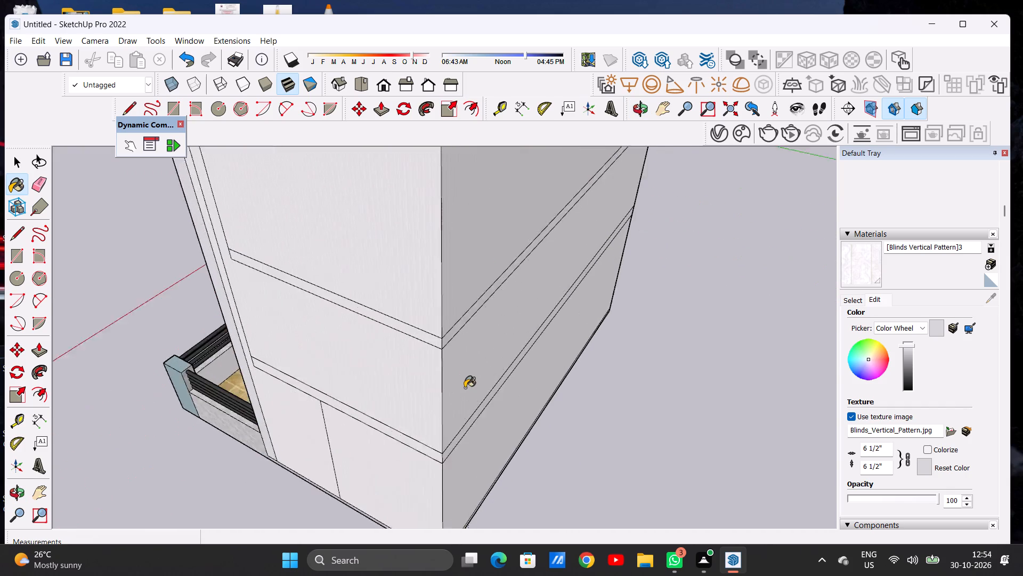
scroll(465, 388, up, 7)
scroll(465, 388, down, 2)
scroll(465, 388, up, 2)
click(450, 371)
scroll(448, 345, down, 6)
middle_drag(488, 352, 420, 338)
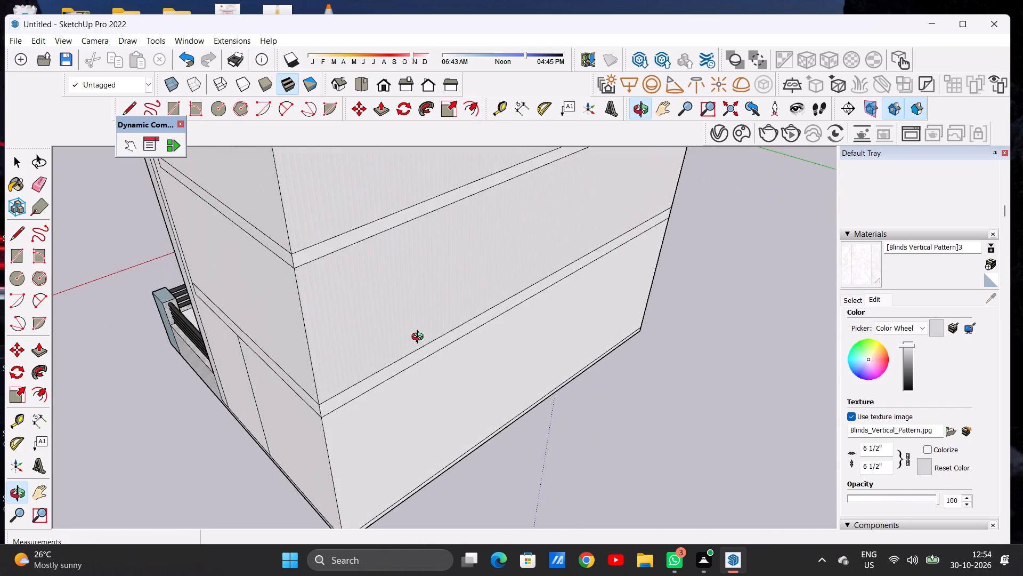
middle_drag(420, 338, 420, 339)
scroll(441, 357, down, 6)
scroll(375, 276, up, 6)
scroll(374, 285, down, 1)
scroll(381, 325, up, 3)
scroll(381, 326, down, 1)
scroll(381, 327, up, 11)
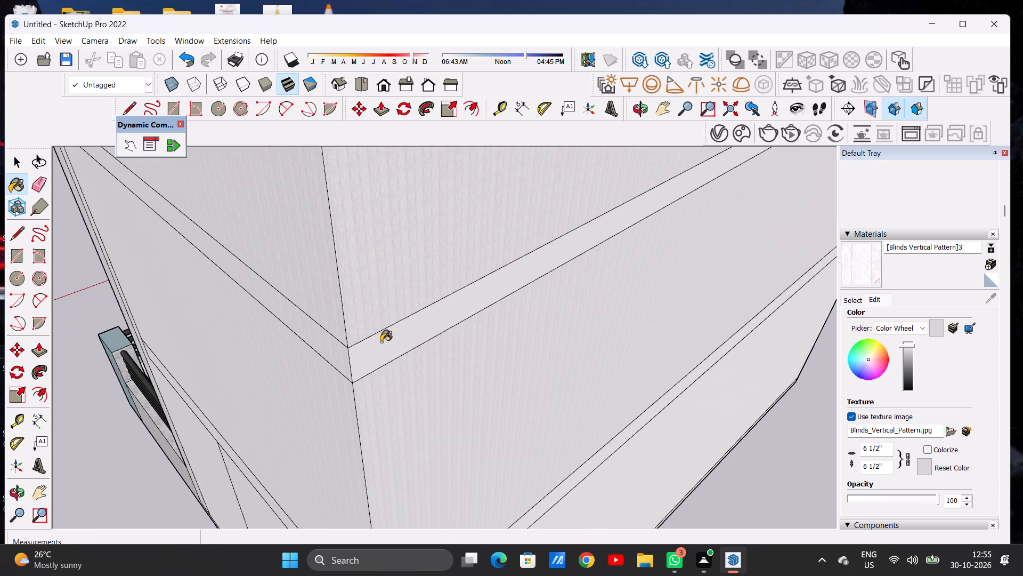
click(381, 342)
Paint the rear facade's ground-floor wall and the floor band above it with the brightened Blinds Vertical Pattern.
scroll(425, 314, down, 19)
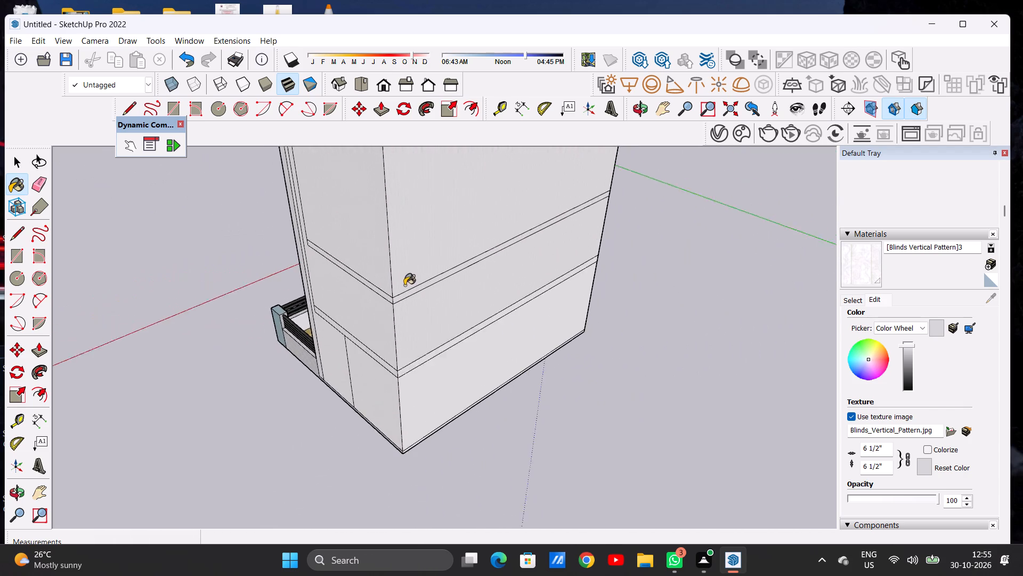
scroll(404, 285, down, 2)
scroll(417, 369, up, 12)
click(404, 394)
scroll(378, 403, down, 7)
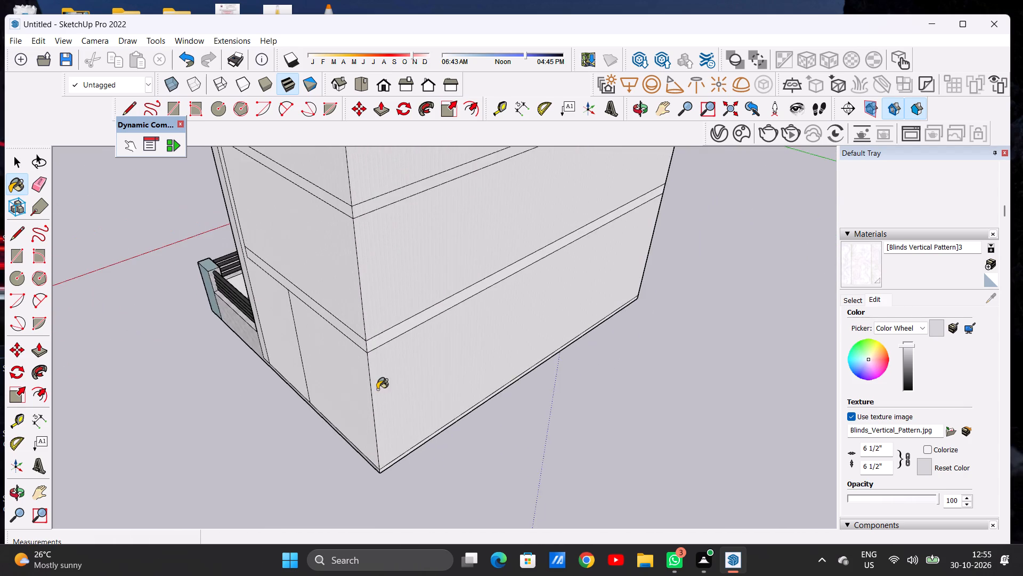
scroll(381, 335, down, 1)
scroll(381, 335, up, 20)
scroll(381, 335, up, 1)
click(359, 353)
scroll(374, 361, down, 16)
scroll(405, 362, down, 20)
middle_drag(380, 334, 583, 292)
middle_drag(359, 323, 588, 295)
middle_drag(383, 321, 631, 281)
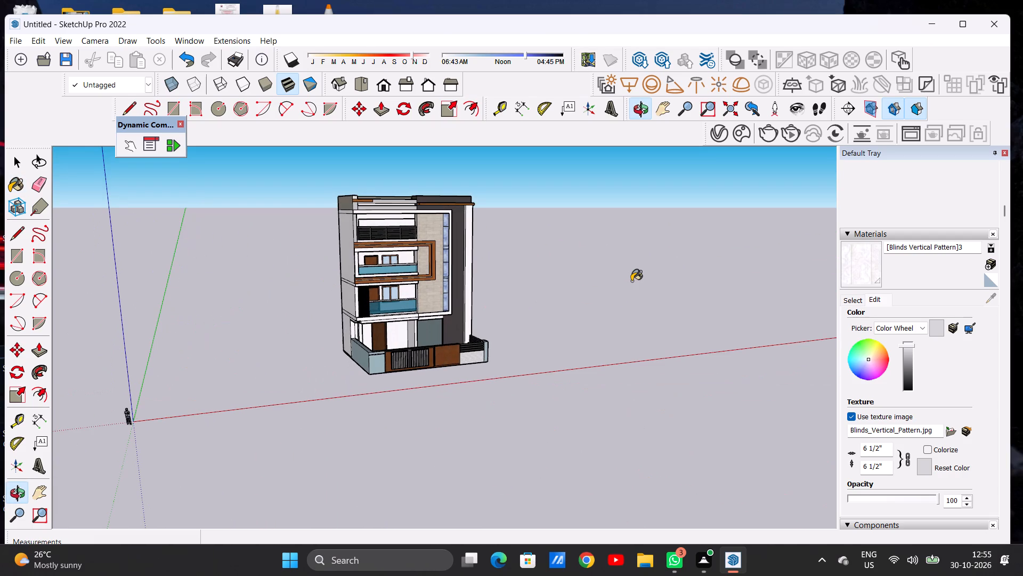
key(space)
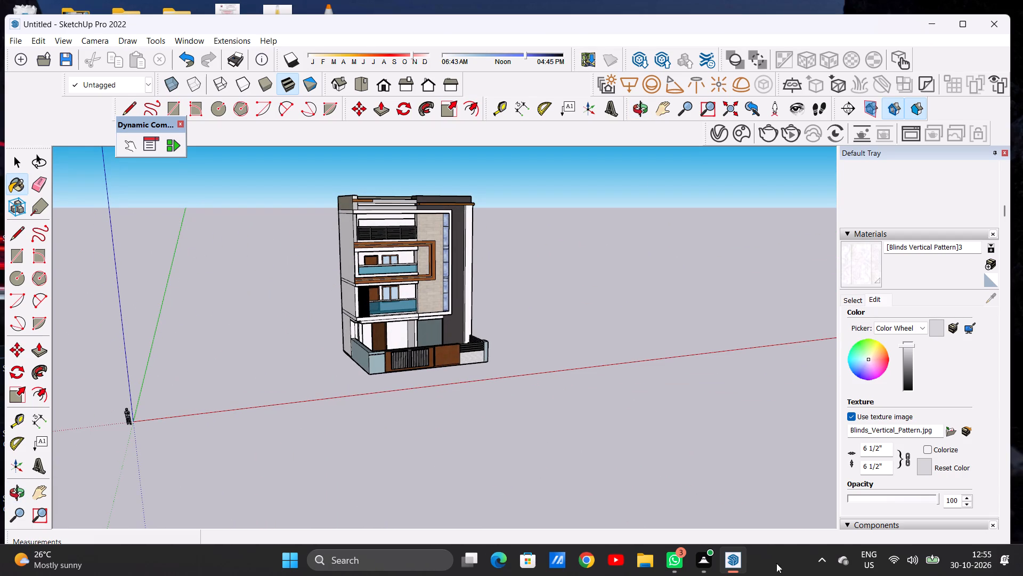
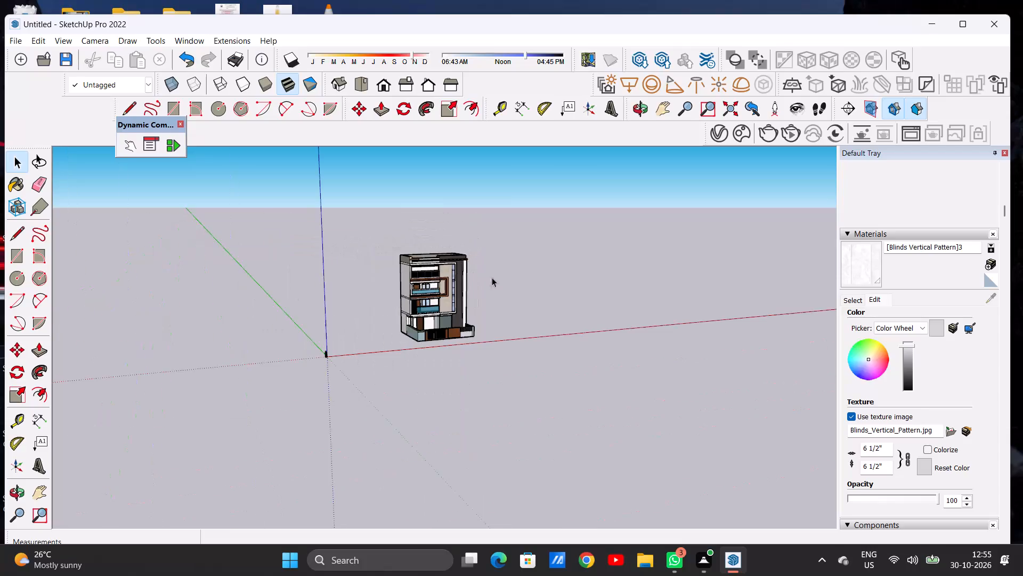
Paint the side wall's two narrow vertical strips near the front edge with the brightened Blinds Vertical Pattern.
middle_drag(505, 283, 437, 265)
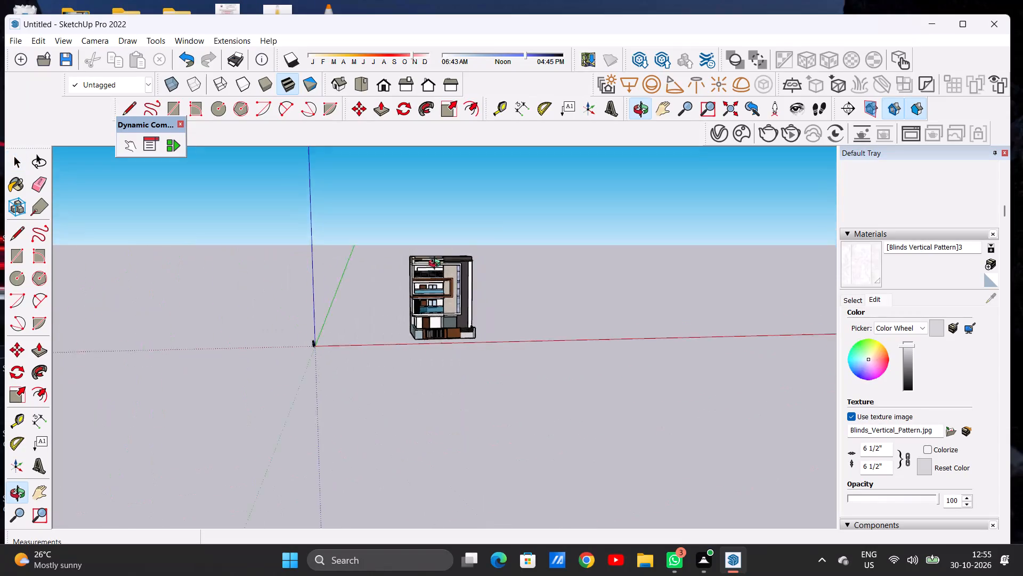
middle_drag(437, 265, 417, 254)
scroll(477, 284, up, 13)
middle_drag(511, 278, 333, 278)
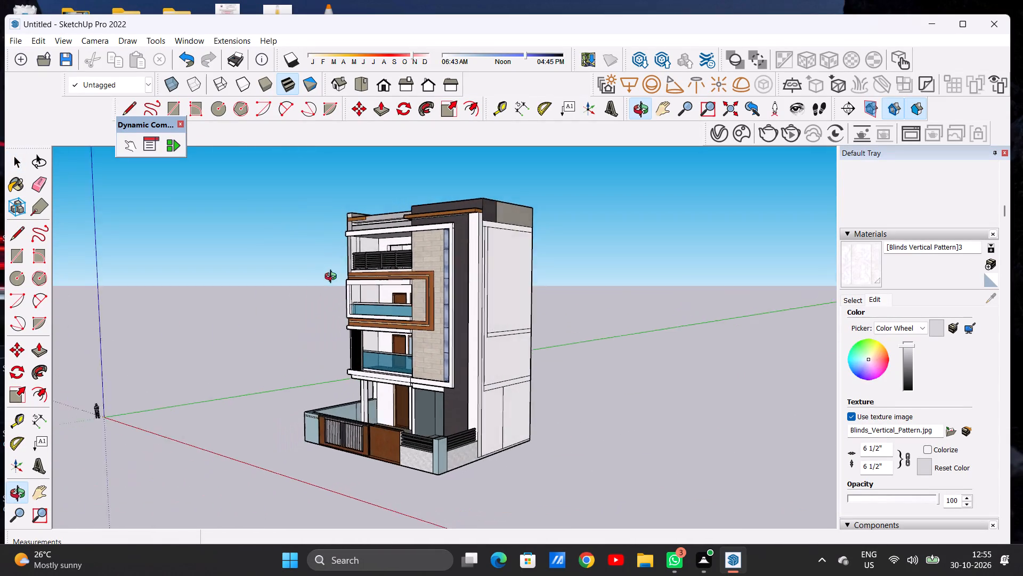
middle_drag(333, 278, 318, 290)
scroll(474, 263, up, 5)
middle_drag(564, 237, 383, 283)
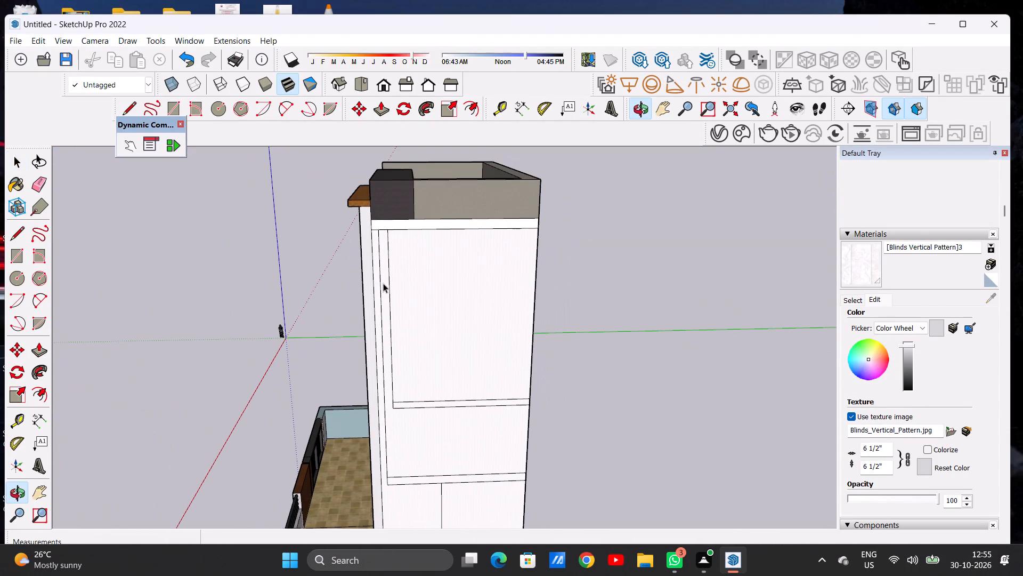
click(862, 262)
scroll(748, 265, down, 7)
scroll(566, 307, up, 12)
scroll(554, 314, down, 1)
scroll(553, 315, up, 6)
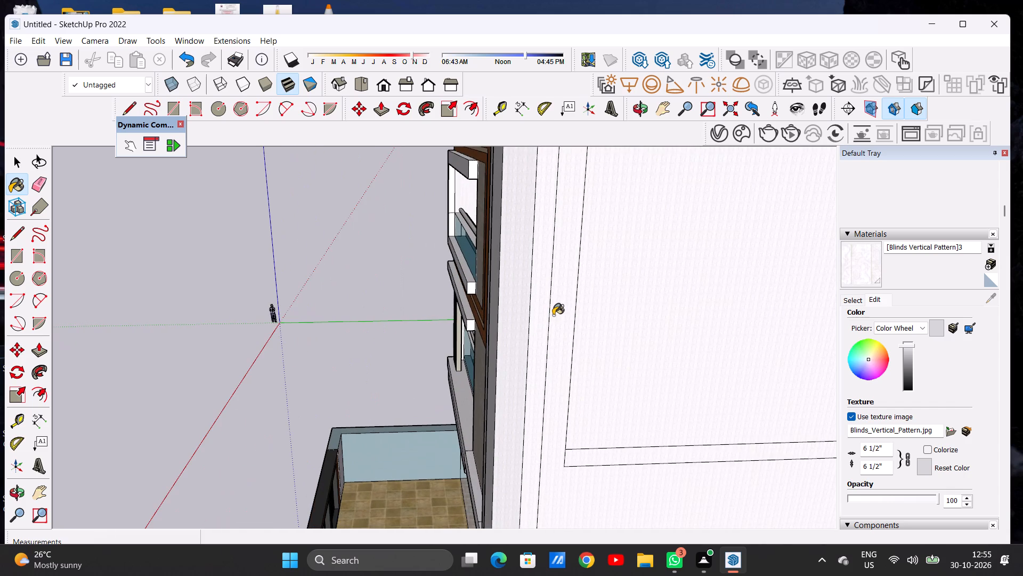
click(553, 315)
click(545, 316)
scroll(543, 302, down, 16)
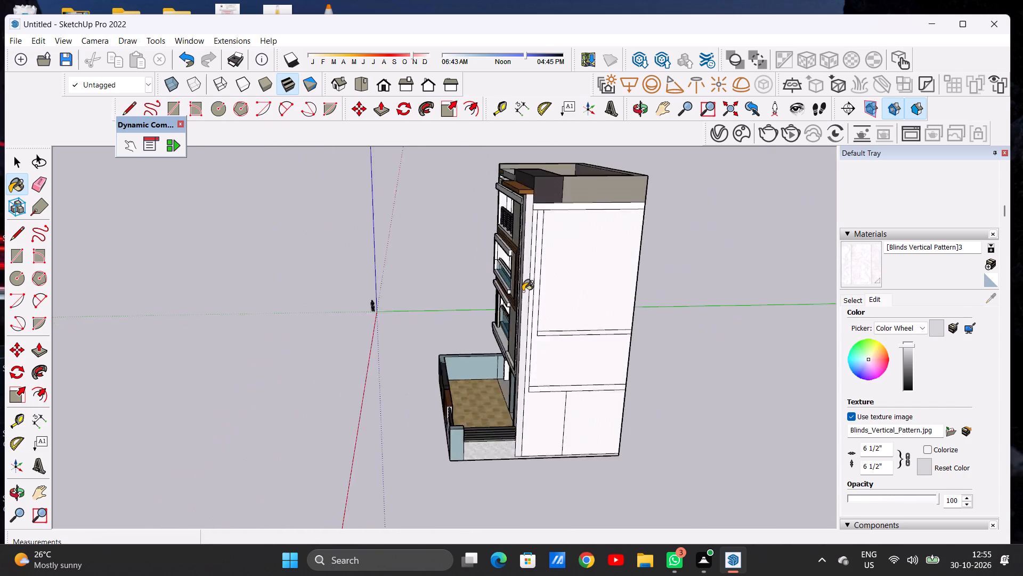
Paint the rear facade's tall upper wall and the floor band beneath it with the brightened Blinds Vertical Pattern.
scroll(523, 291, down, 7)
middle_drag(659, 271, 450, 256)
scroll(499, 270, up, 13)
click(498, 290)
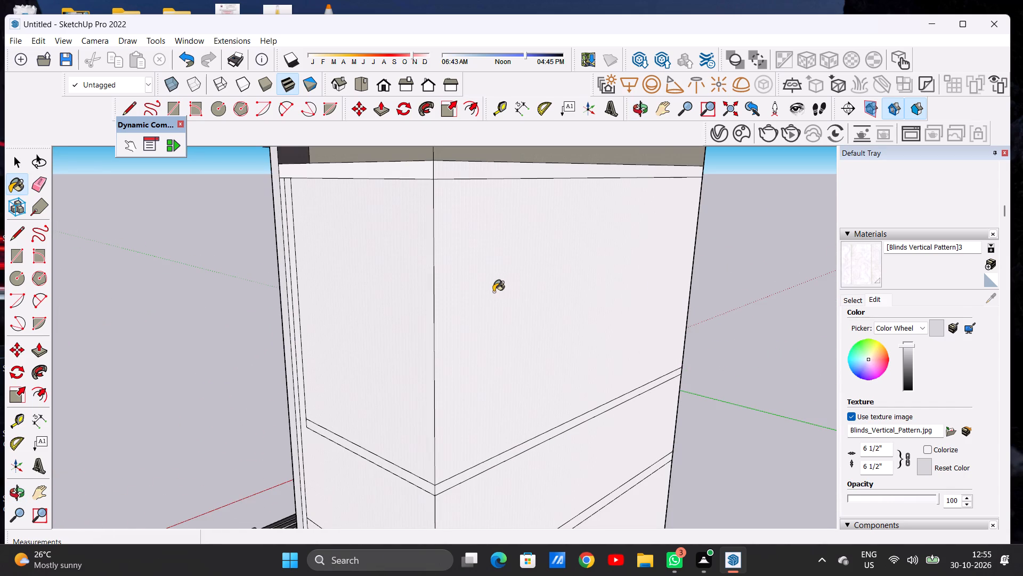
scroll(543, 263, down, 13)
scroll(539, 367, up, 17)
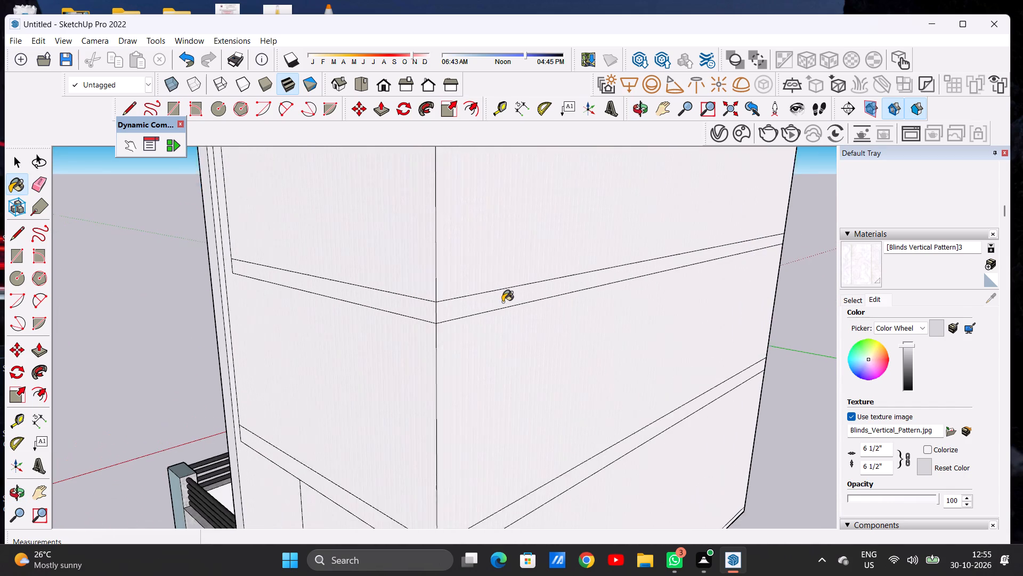
scroll(502, 302, up, 1)
click(478, 305)
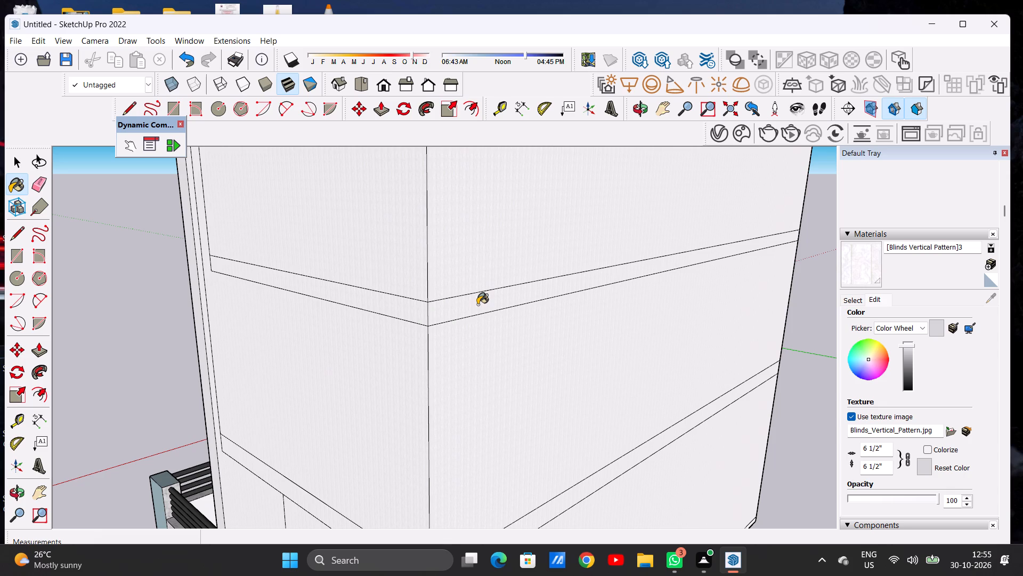
Paint the opposite side's first-floor wall, between its two floor bands, with the brightened Blinds Vertical Pattern.
scroll(432, 278, down, 2)
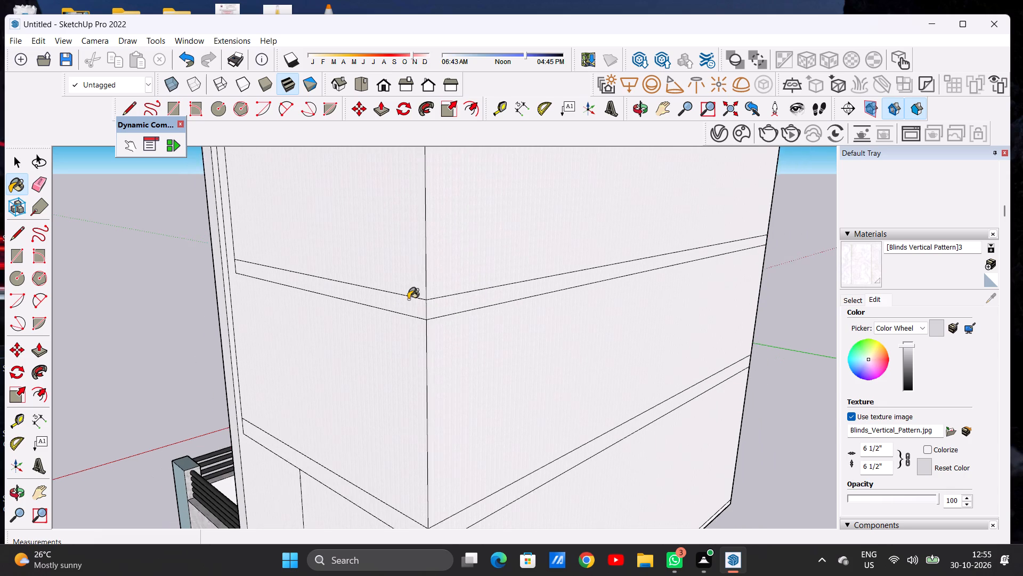
scroll(436, 290, down, 7)
scroll(569, 245, down, 5)
scroll(531, 274, down, 16)
scroll(534, 216, up, 1)
scroll(534, 216, down, 1)
scroll(534, 216, up, 6)
middle_drag(602, 285, 410, 261)
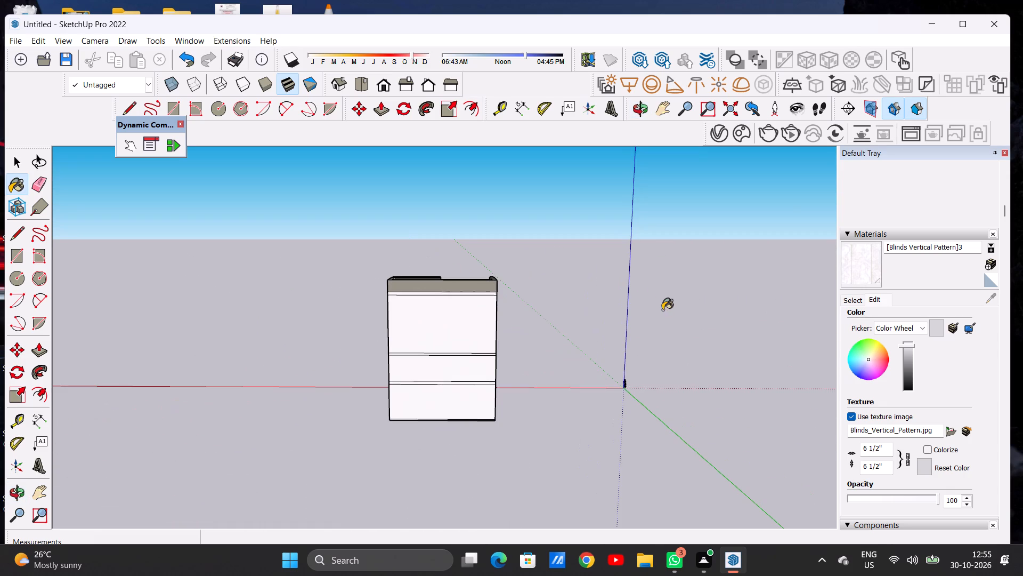
scroll(659, 313, down, 6)
middle_drag(664, 316, 461, 362)
scroll(512, 373, up, 13)
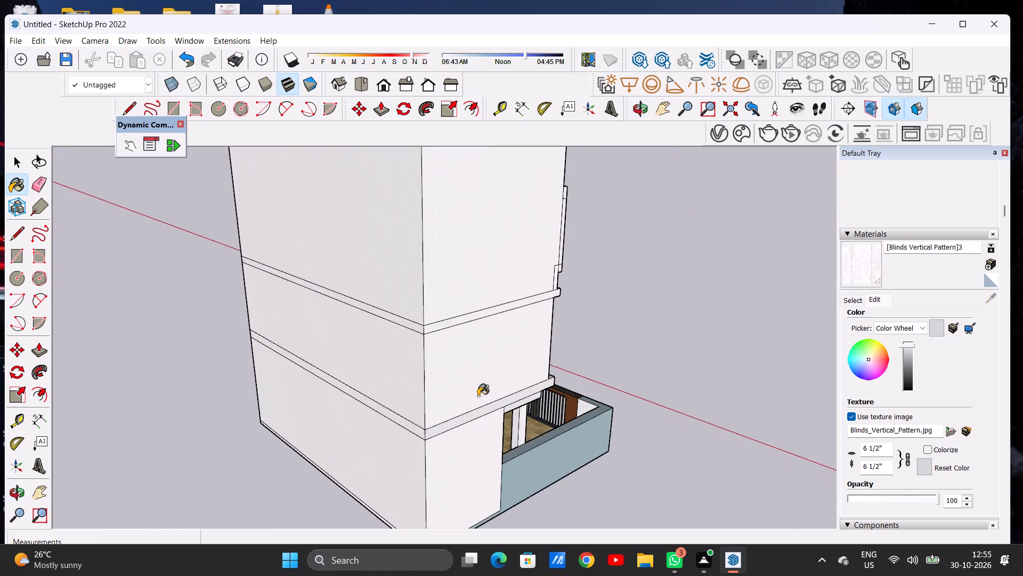
scroll(478, 396, up, 5)
scroll(475, 395, down, 1)
scroll(475, 395, up, 2)
click(475, 387)
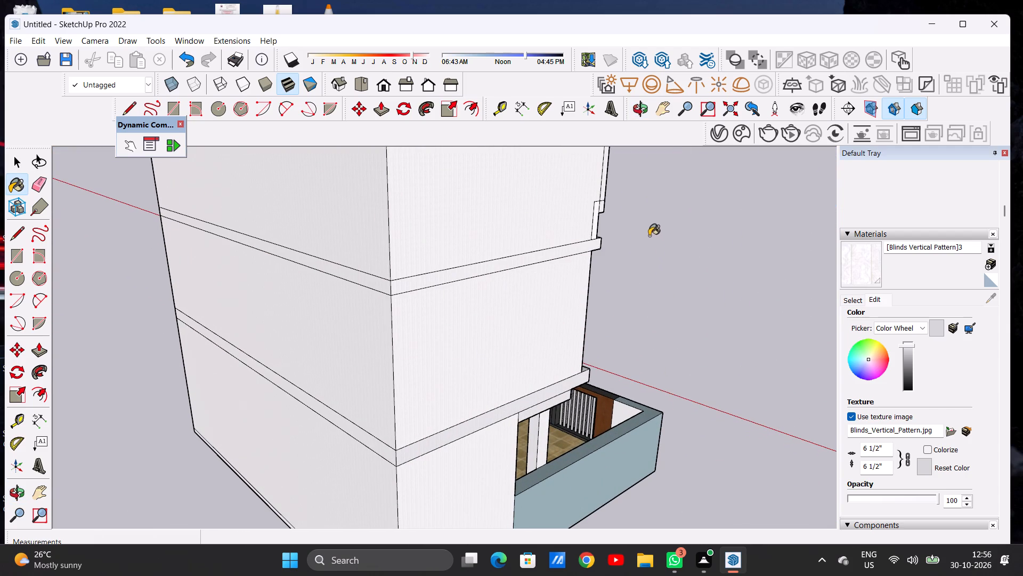
Paint the white inner face of the front boundary wall beside the slatted gate with Formica Speckled Grey from Synthetic Surfaces.
scroll(429, 266, up, 7)
scroll(383, 291, up, 9)
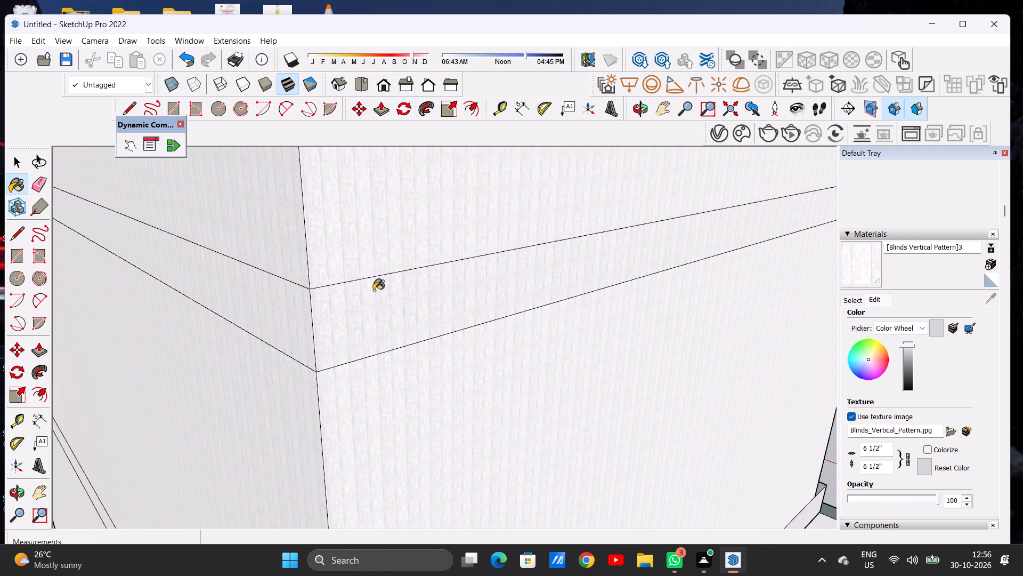
scroll(360, 302, down, 20)
scroll(501, 276, down, 6)
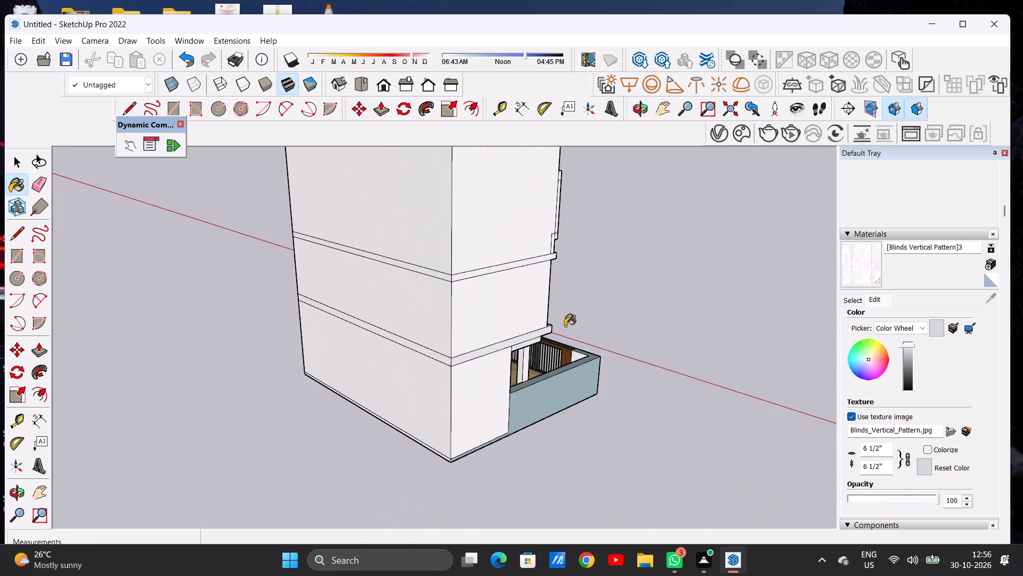
scroll(568, 337, up, 6)
scroll(576, 346, up, 17)
middle_drag(481, 361, 576, 348)
scroll(501, 354, down, 2)
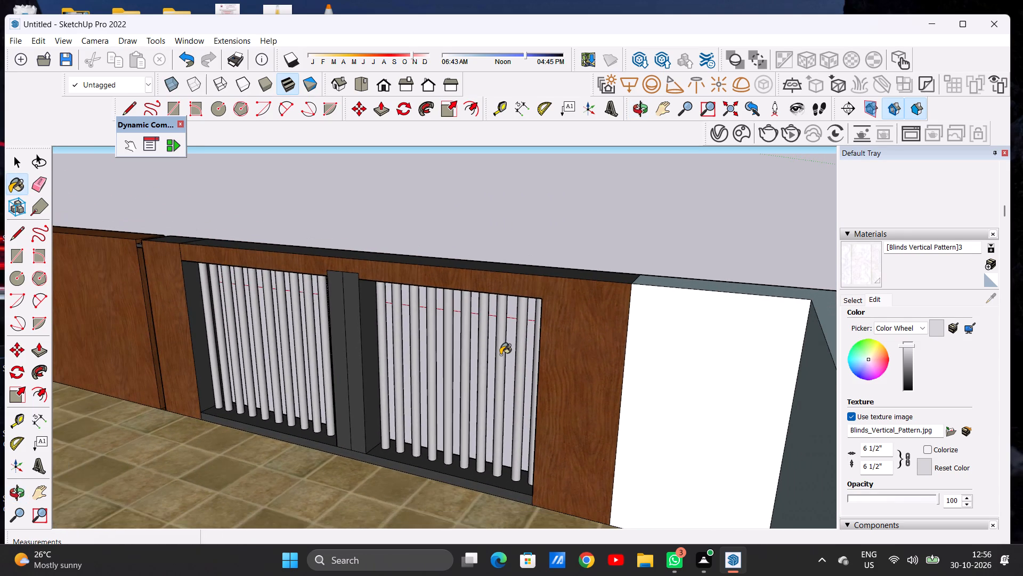
key(space)
scroll(475, 381, down, 8)
scroll(449, 367, down, 13)
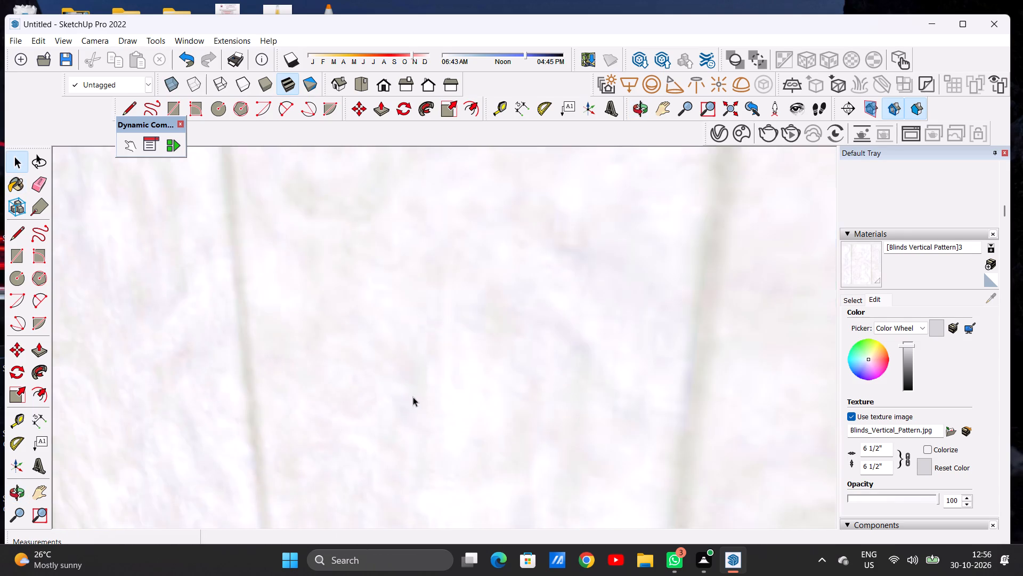
scroll(413, 397, down, 20)
scroll(413, 397, down, 2)
scroll(418, 381, up, 1)
scroll(418, 381, down, 18)
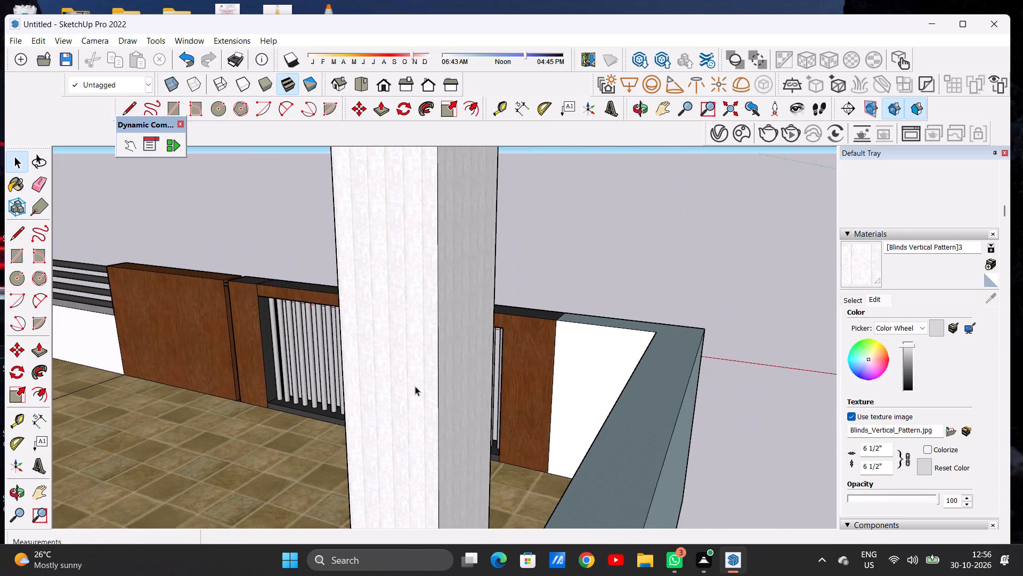
scroll(415, 386, down, 5)
middle_drag(523, 359, 442, 362)
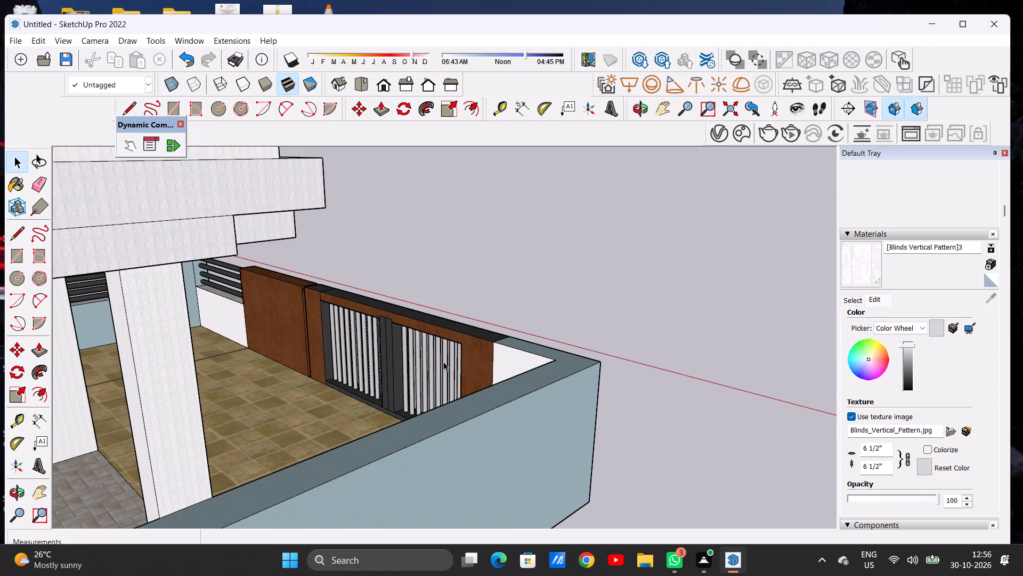
scroll(483, 366, up, 6)
middle_drag(497, 365, 531, 365)
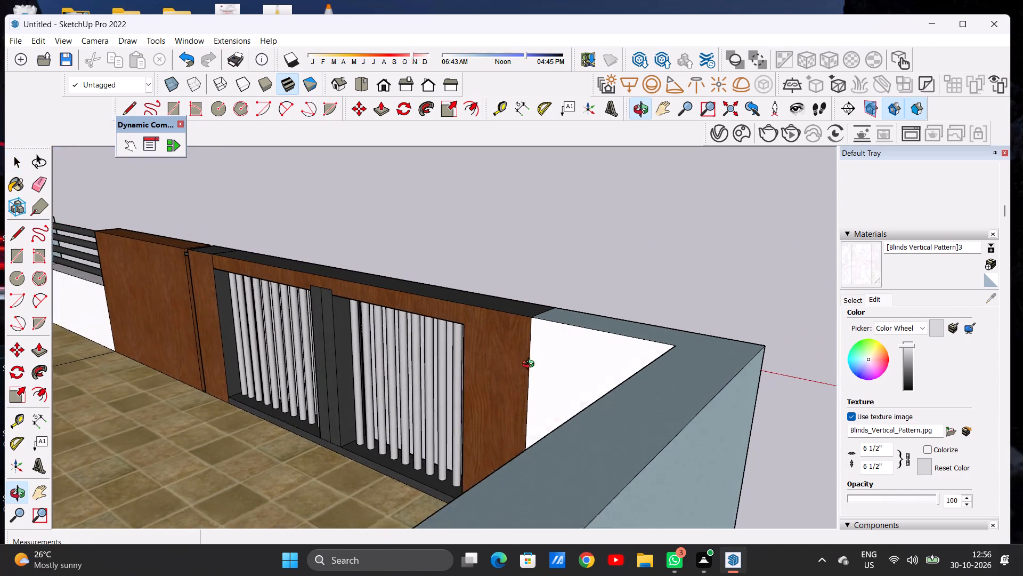
middle_drag(531, 365, 533, 365)
click(855, 302)
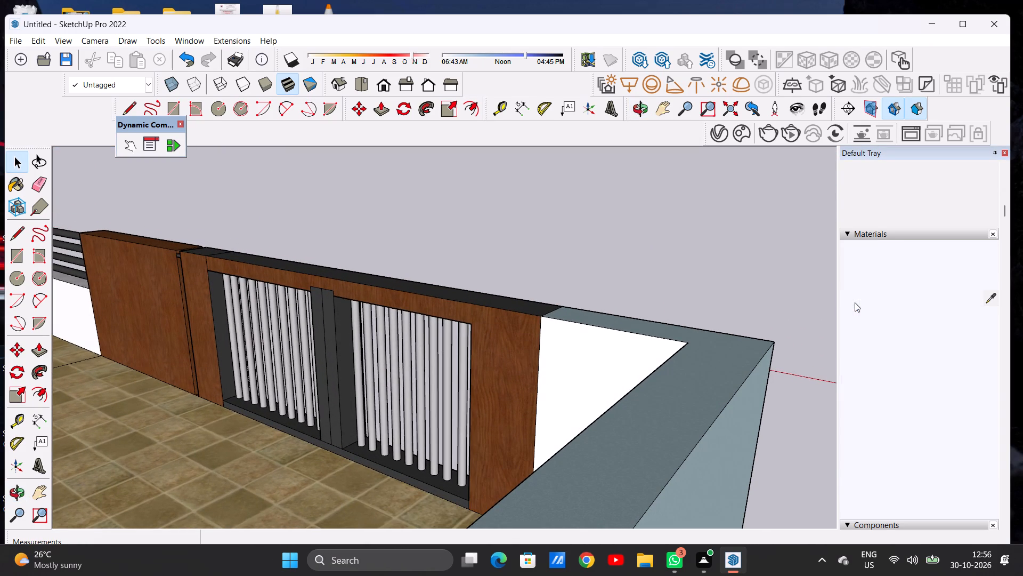
click(902, 320)
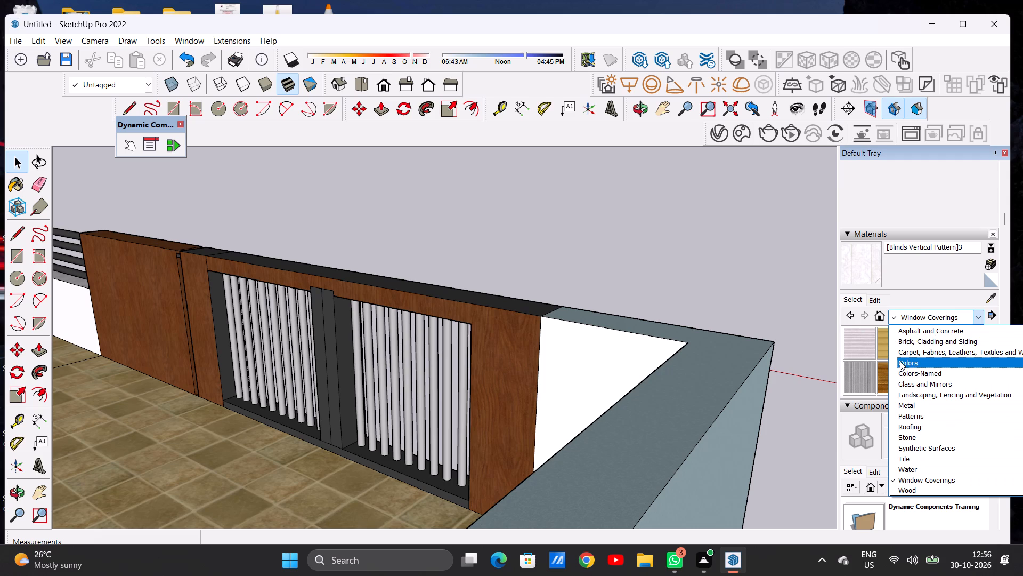
click(916, 447)
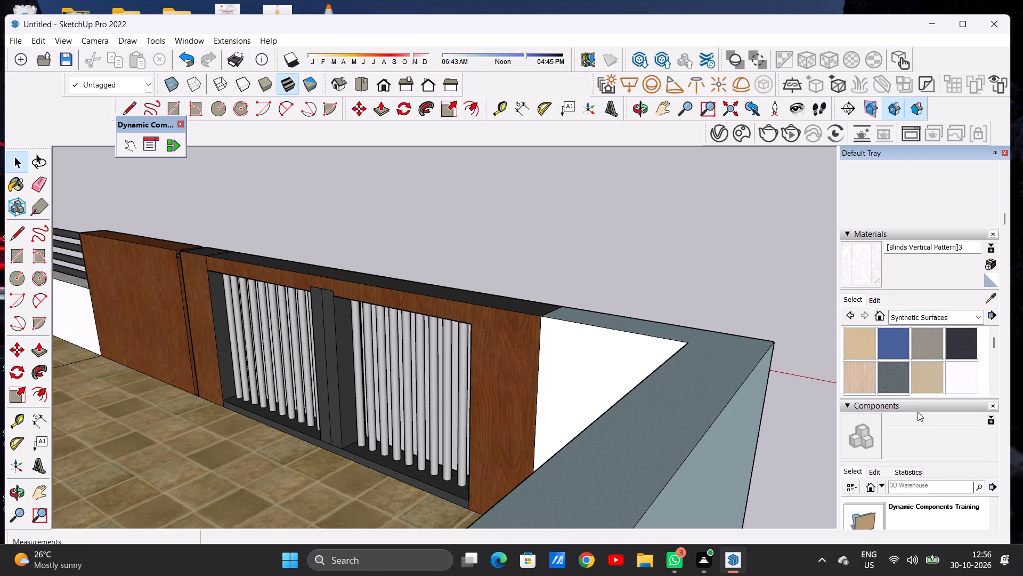
click(892, 378)
click(626, 356)
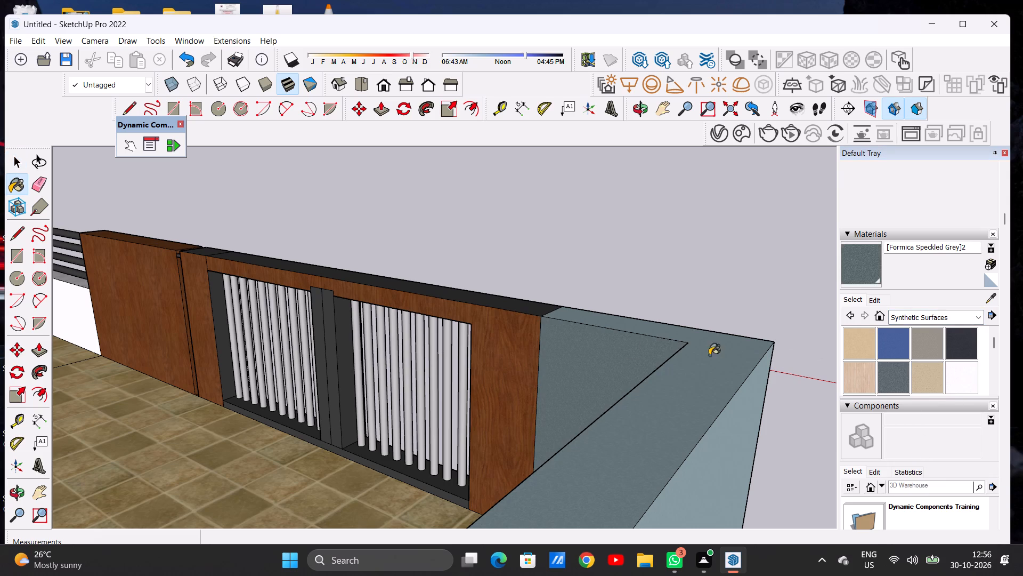
Brighten the Formica Speckled Grey on the boundary wall's inner face to a light blue-grey.
click(878, 303)
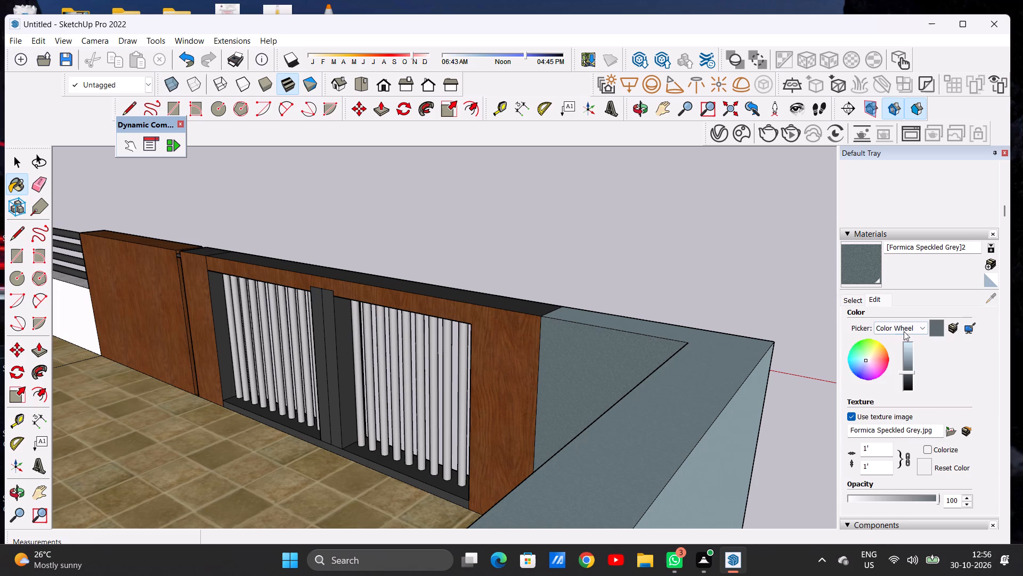
click(908, 364)
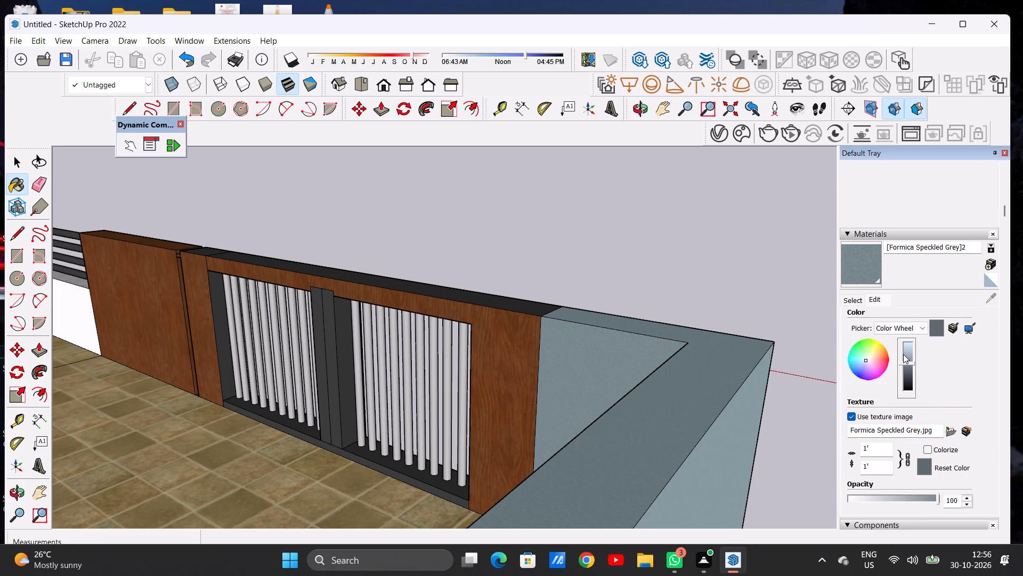
click(905, 354)
scroll(596, 410, down, 9)
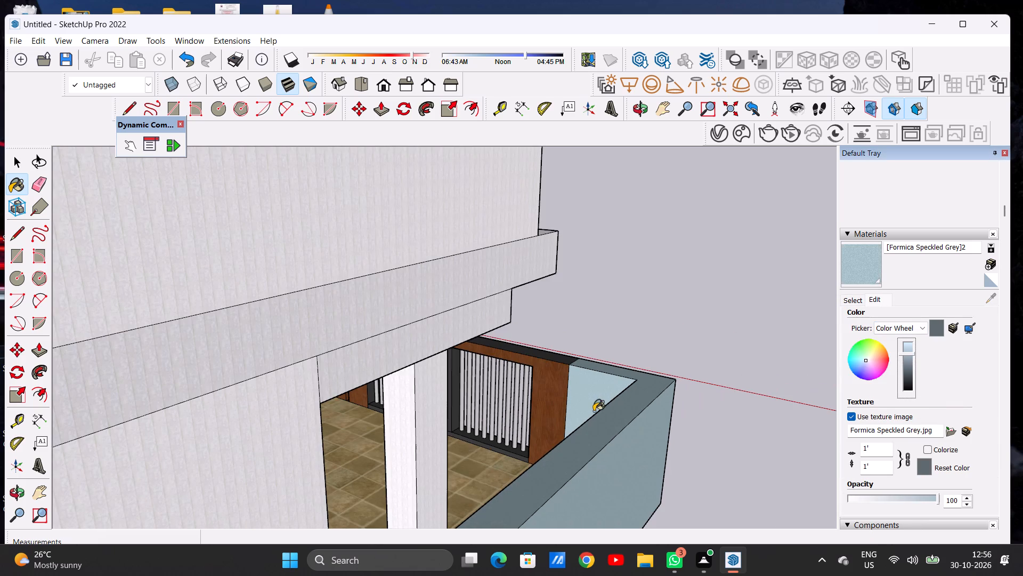
middle_drag(624, 386, 500, 475)
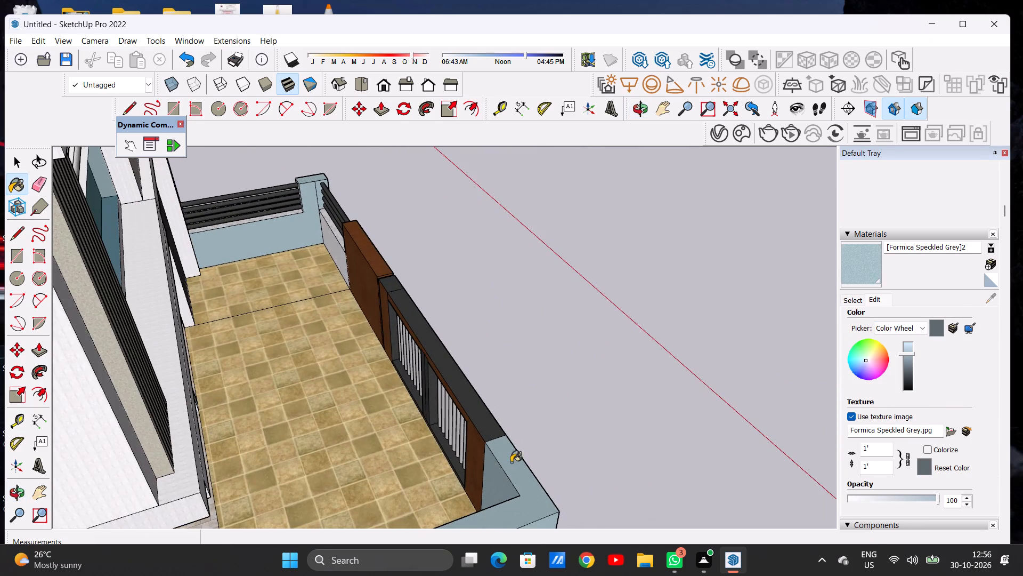
scroll(511, 462, down, 5)
scroll(553, 346, up, 6)
middle_drag(568, 338, 403, 289)
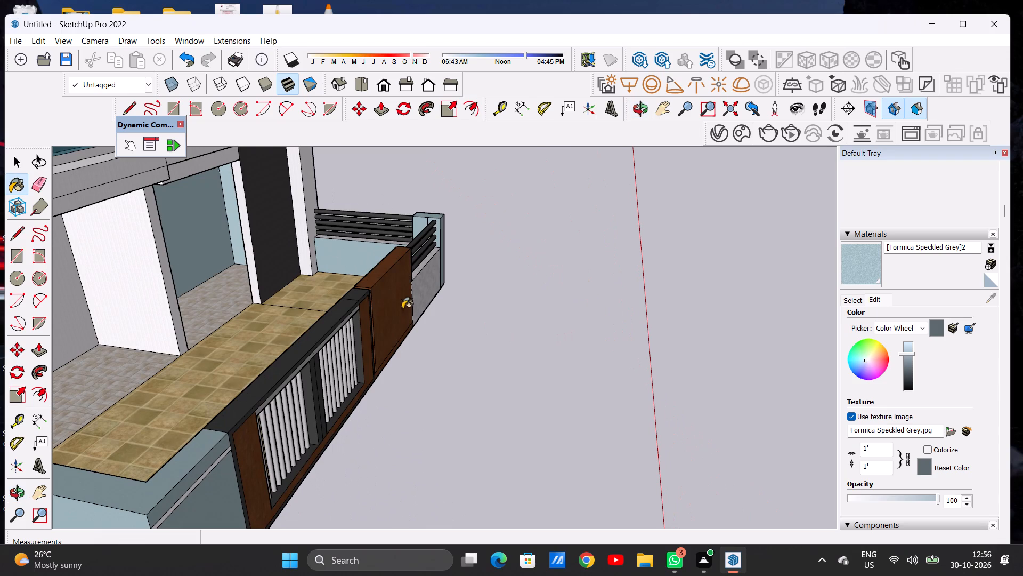
key(space)
Paint the unpainted inner face of the low front wall between the corner pillar and the wooden panel with Carrera Marble from Stone.
scroll(418, 302, down, 10)
scroll(411, 284, up, 8)
scroll(416, 275, down, 1)
scroll(416, 275, up, 4)
middle_drag(403, 276, 456, 275)
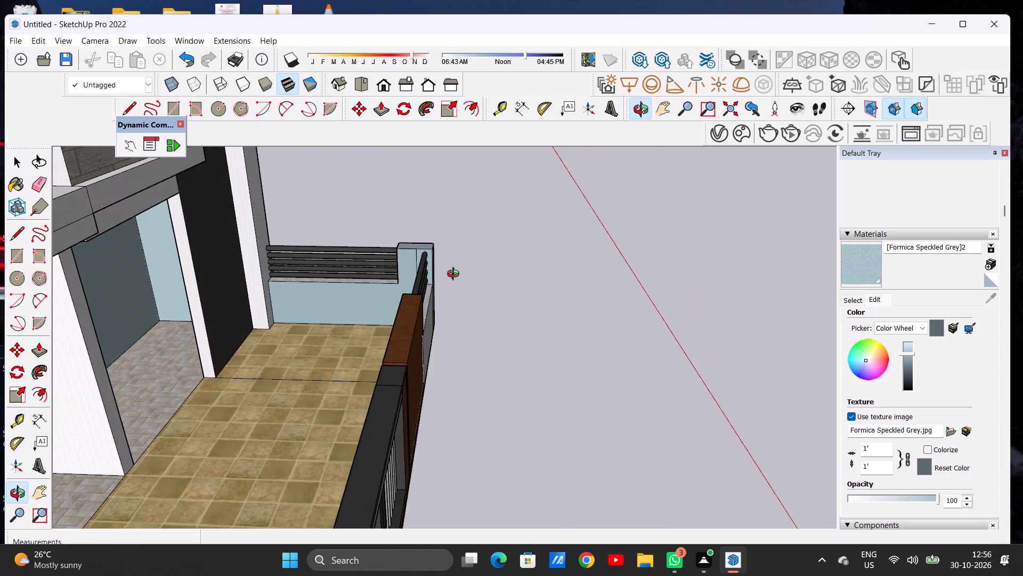
middle_drag(456, 275, 354, 277)
middle_drag(532, 269, 324, 279)
scroll(431, 284, down, 7)
middle_drag(559, 289, 450, 289)
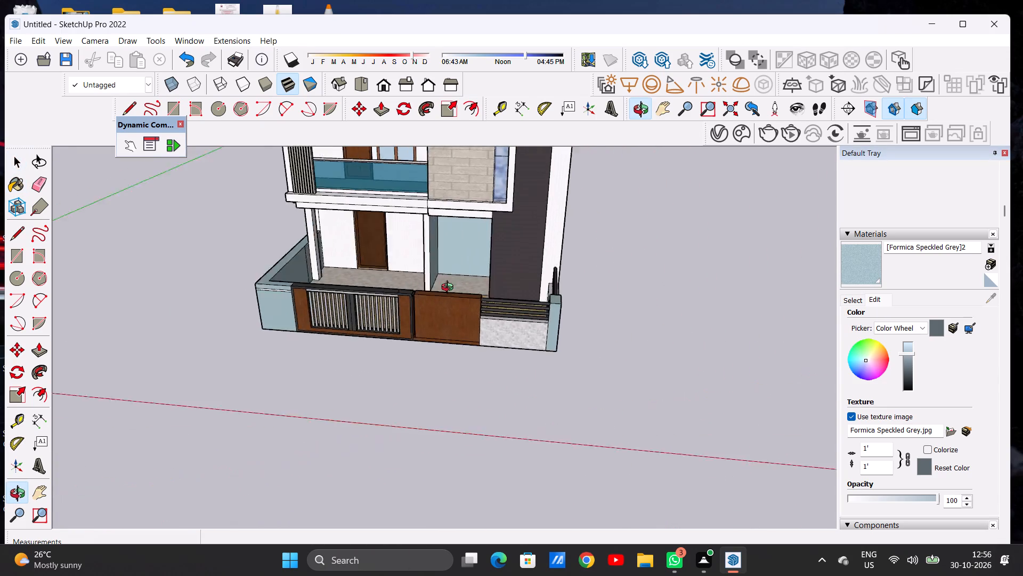
middle_drag(450, 289, 295, 269)
scroll(421, 268, down, 4)
middle_drag(554, 285, 278, 393)
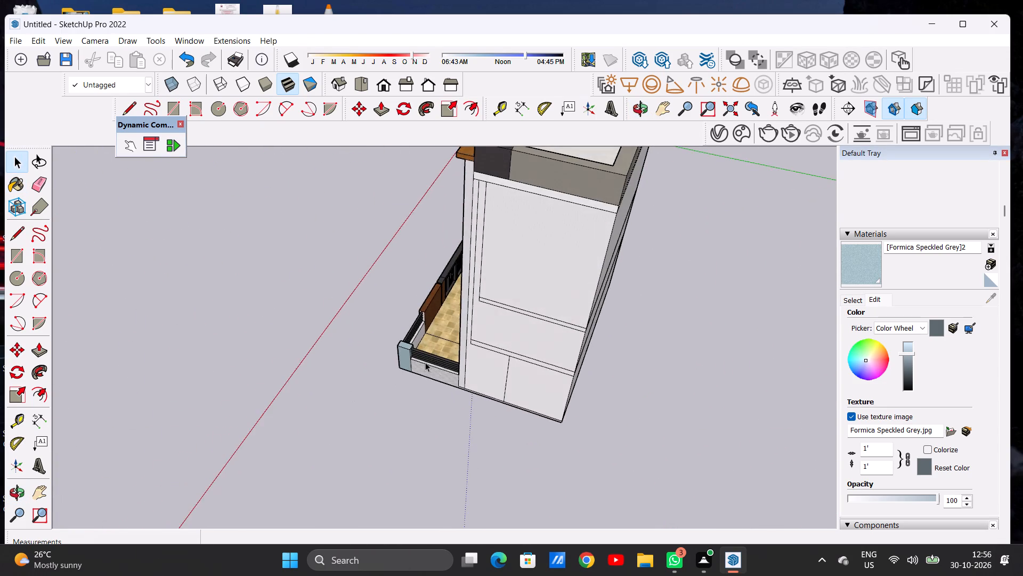
scroll(421, 347, up, 11)
scroll(412, 318, down, 2)
scroll(412, 318, up, 7)
middle_drag(428, 355, 413, 283)
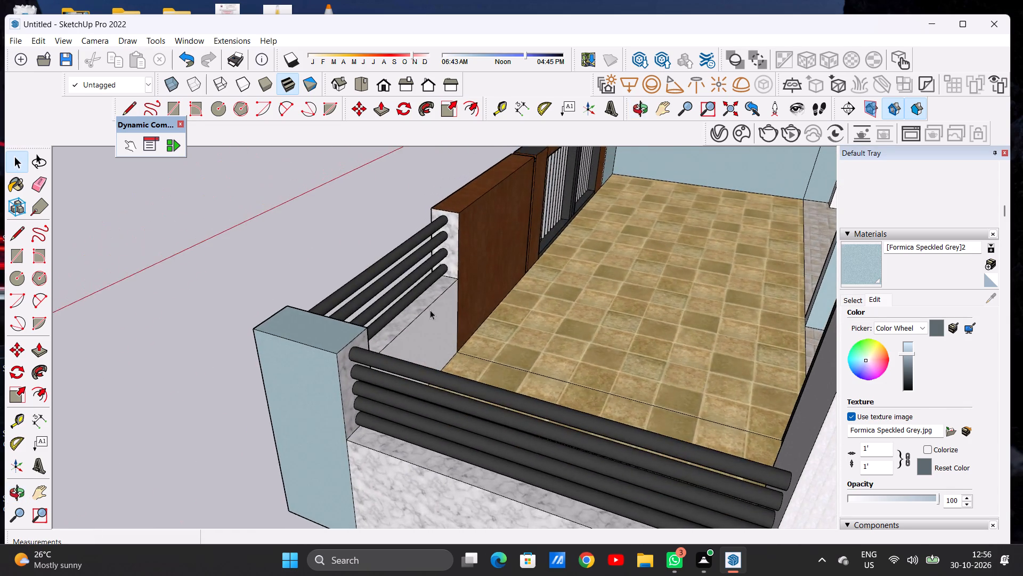
scroll(430, 309, down, 6)
scroll(427, 323, up, 6)
scroll(427, 323, down, 1)
scroll(427, 323, up, 5)
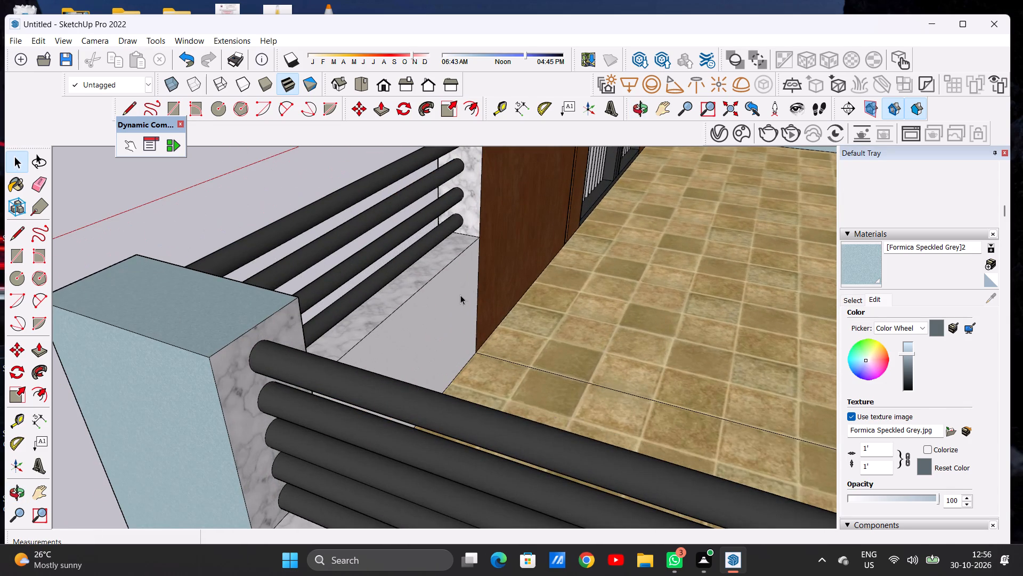
click(858, 297)
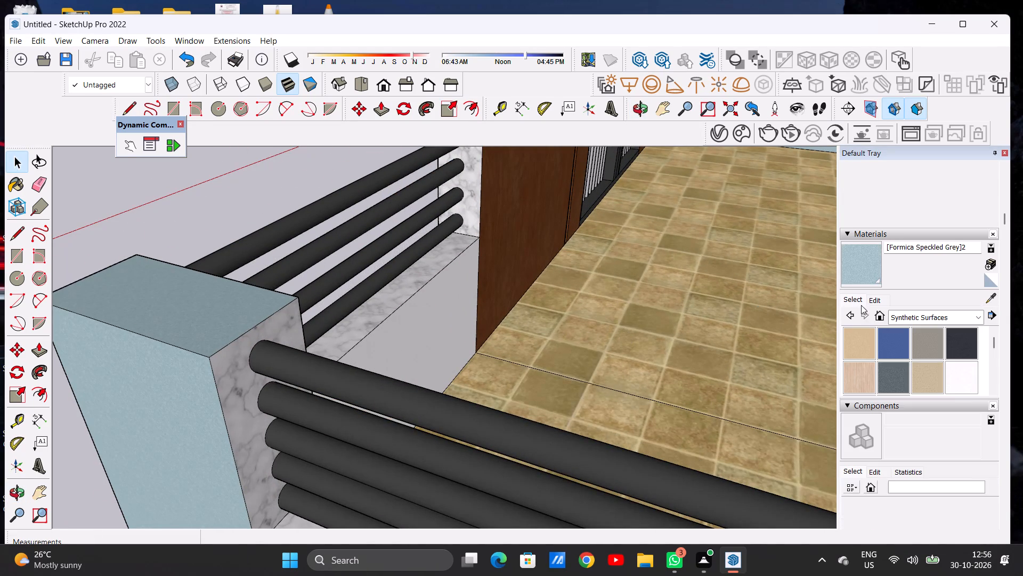
click(910, 313)
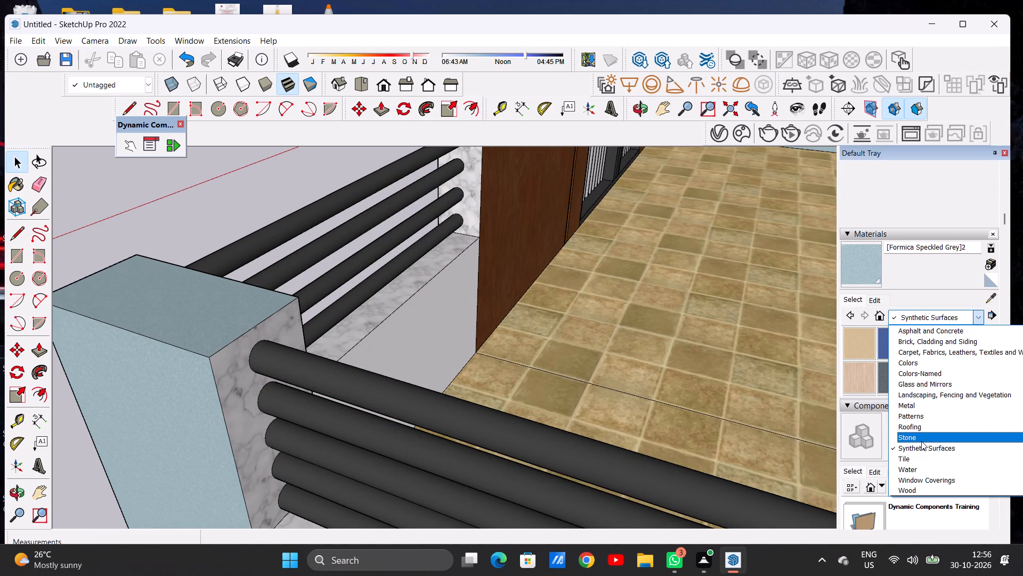
click(921, 441)
click(857, 346)
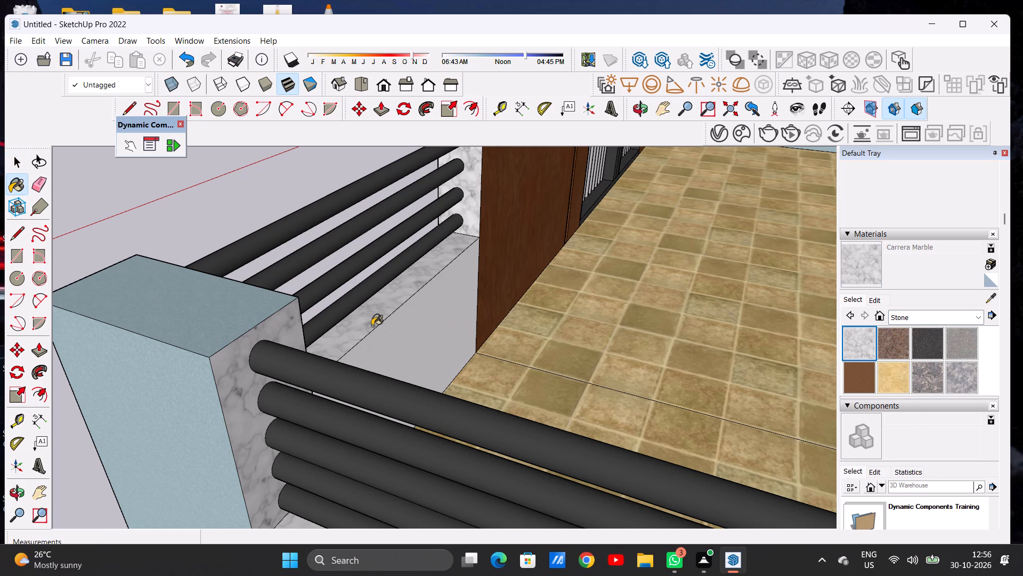
scroll(371, 327, up, 3)
click(417, 338)
Paint the corner pillar's face at the ends of the railing pipes with Carrera Marble.
scroll(423, 335, up, 13)
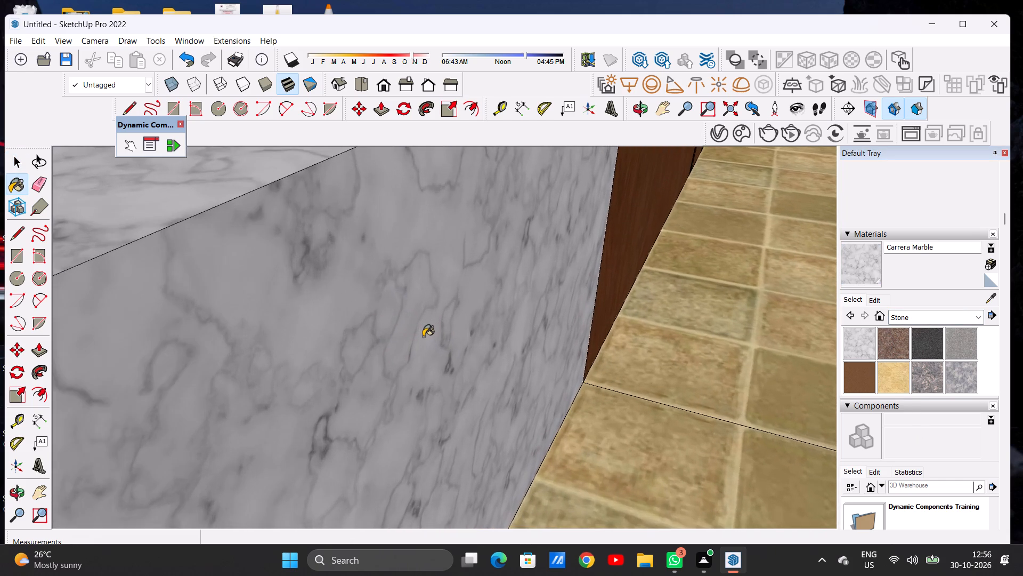
scroll(423, 337, down, 6)
scroll(423, 337, down, 20)
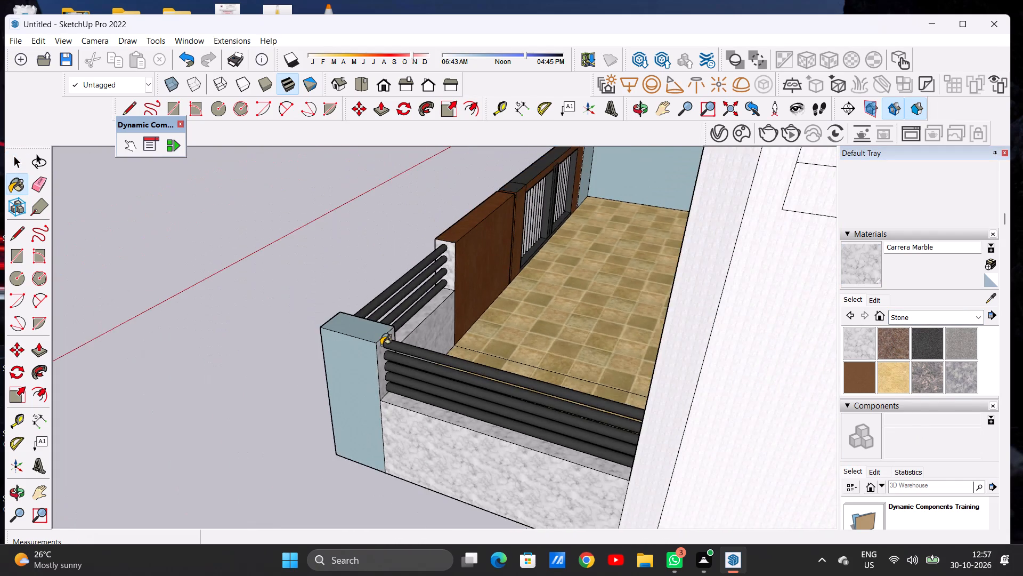
middle_drag(380, 346, 236, 316)
scroll(280, 320, up, 10)
scroll(277, 320, down, 1)
scroll(277, 320, up, 1)
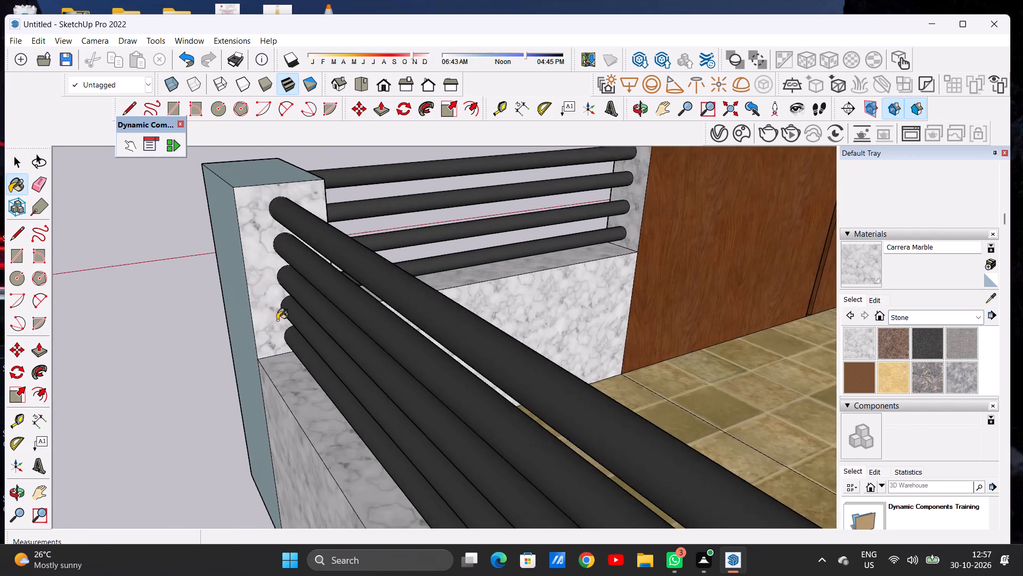
scroll(277, 320, up, 2)
click(261, 316)
Examine the outer side of the boundary wall and the whole front facade for missing finishes.
scroll(261, 319, down, 7)
middle_drag(243, 372, 391, 371)
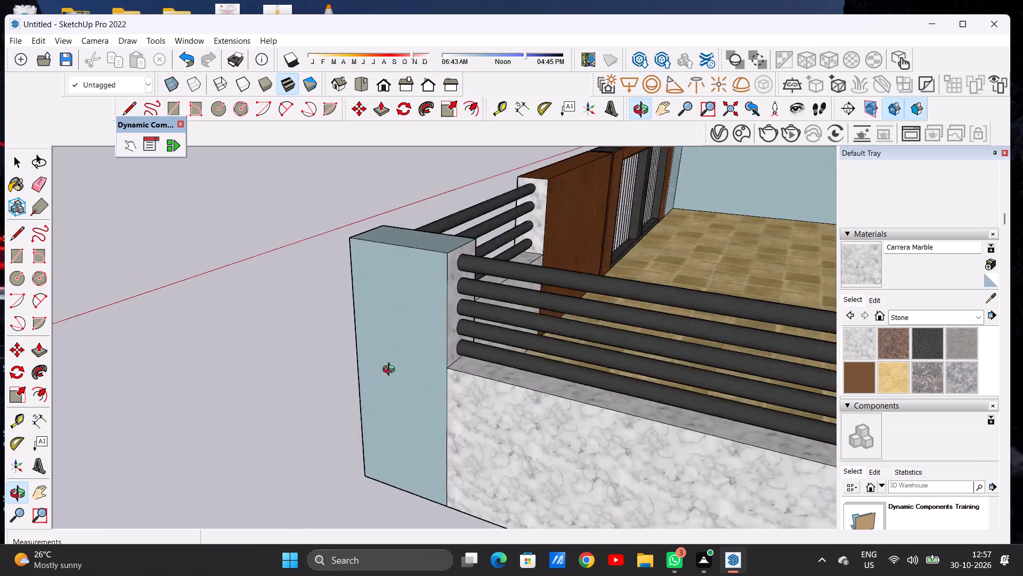
middle_drag(391, 371, 456, 365)
scroll(332, 368, down, 5)
middle_drag(319, 380, 575, 377)
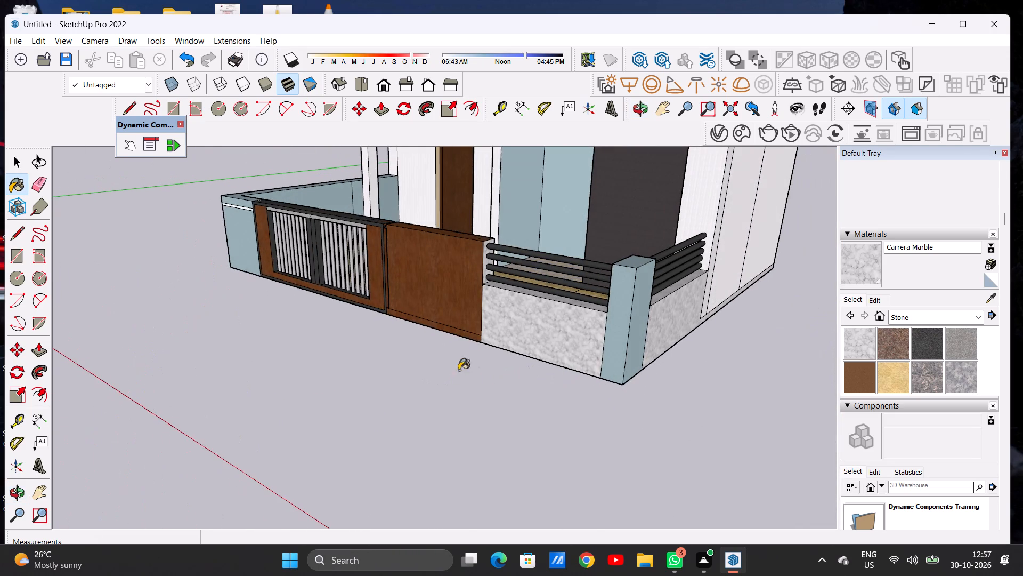
scroll(448, 367, down, 13)
middle_drag(446, 364, 622, 323)
scroll(441, 372, down, 9)
scroll(433, 333, up, 1)
scroll(433, 333, down, 2)
scroll(433, 333, up, 3)
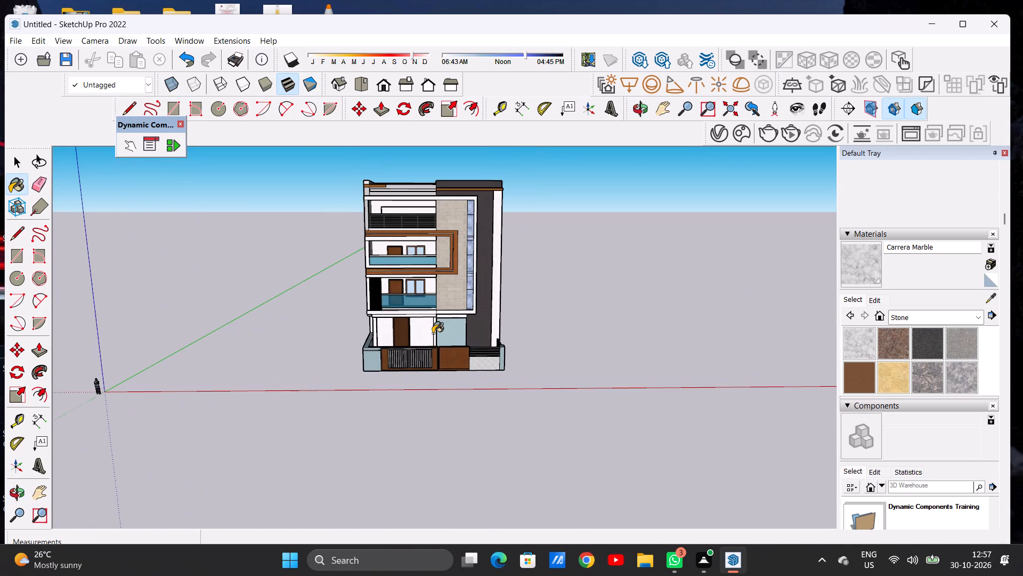
key(space)
scroll(439, 269, down, 6)
middle_drag(452, 302, 454, 418)
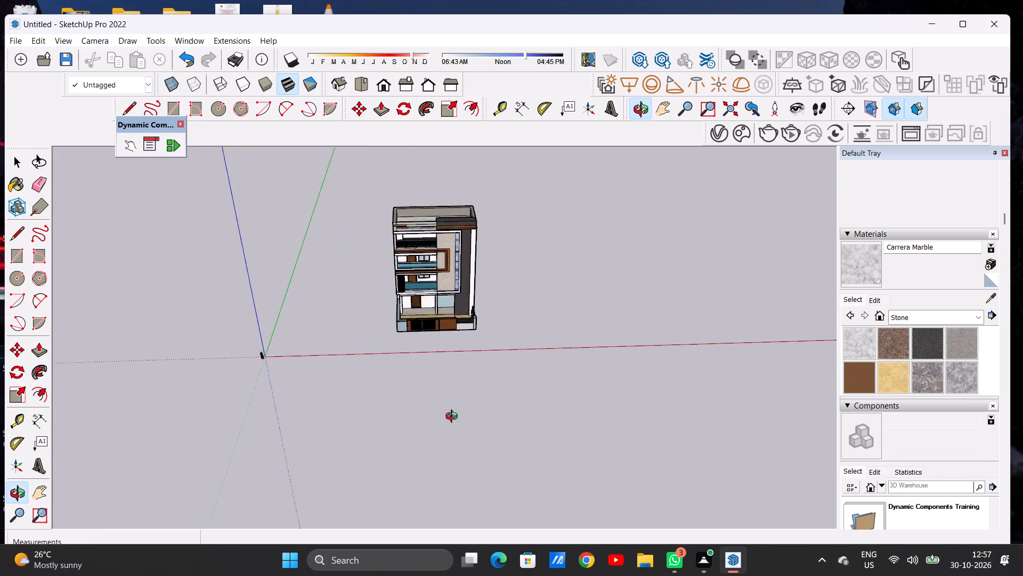
middle_drag(454, 418, 446, 443)
scroll(441, 330, up, 14)
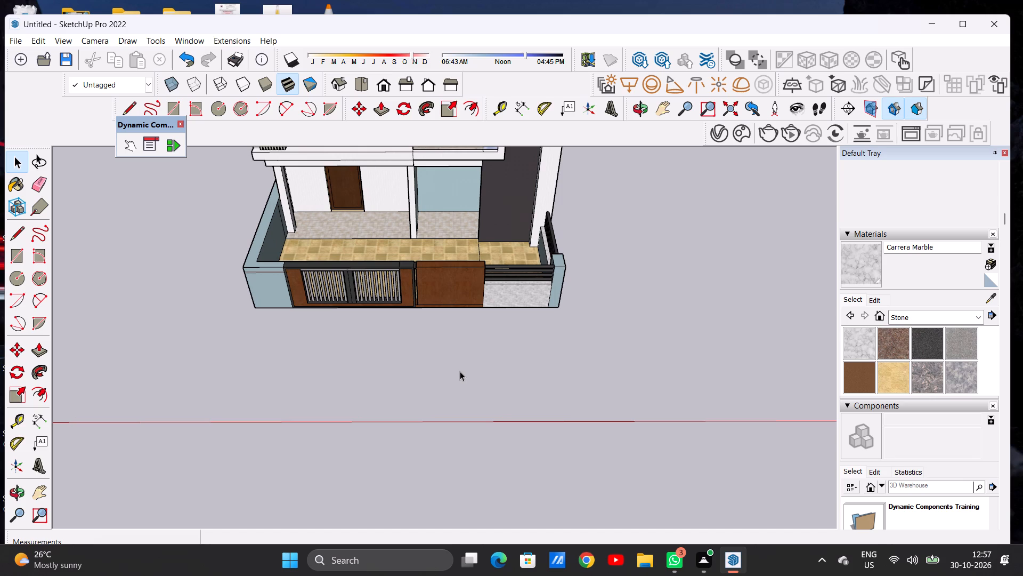
scroll(470, 355, down, 7)
scroll(438, 321, up, 8)
scroll(423, 335, down, 16)
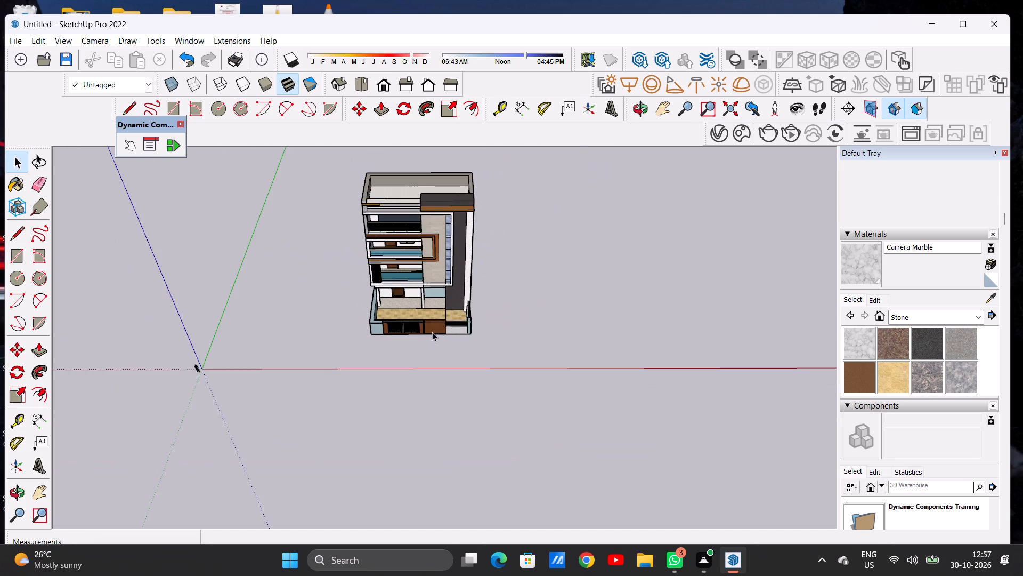
Paint the plain grey side face of the wall return inside the top-floor balcony with Blinds Vertical Pattern from Window Coverings.
middle_drag(428, 327, 427, 157)
scroll(412, 223, up, 1)
scroll(412, 224, down, 1)
scroll(412, 225, up, 12)
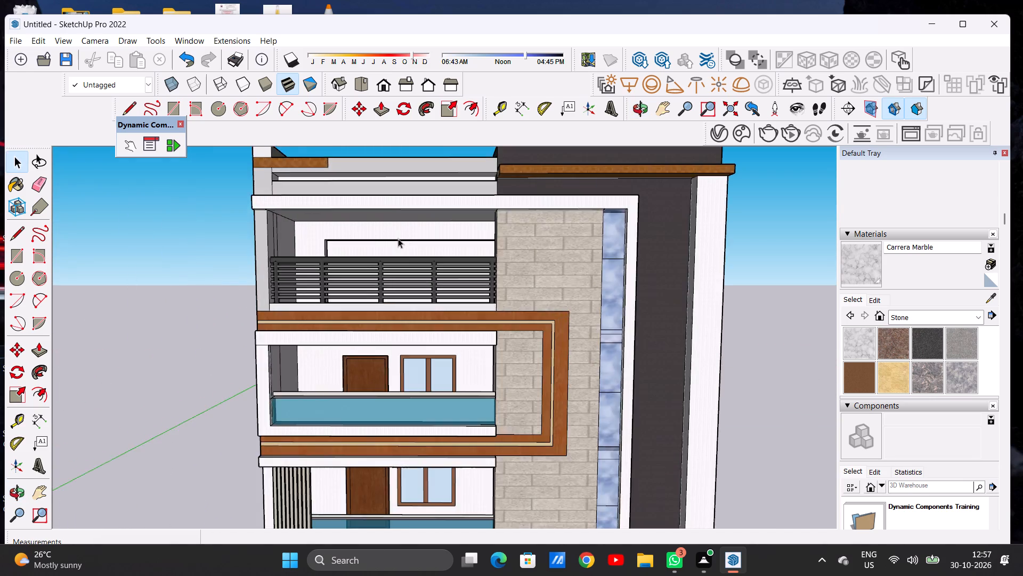
scroll(398, 238, up, 6)
middle_drag(412, 230, 297, 370)
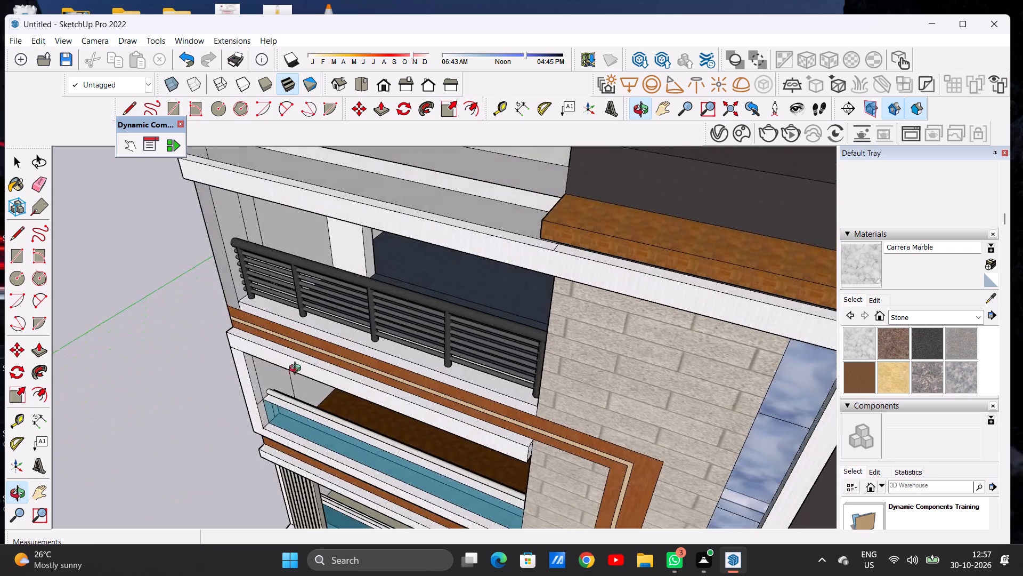
middle_drag(297, 370, 320, 374)
middle_drag(338, 346, 328, 243)
scroll(381, 225, up, 4)
scroll(381, 225, down, 1)
scroll(381, 225, up, 17)
scroll(387, 267, down, 15)
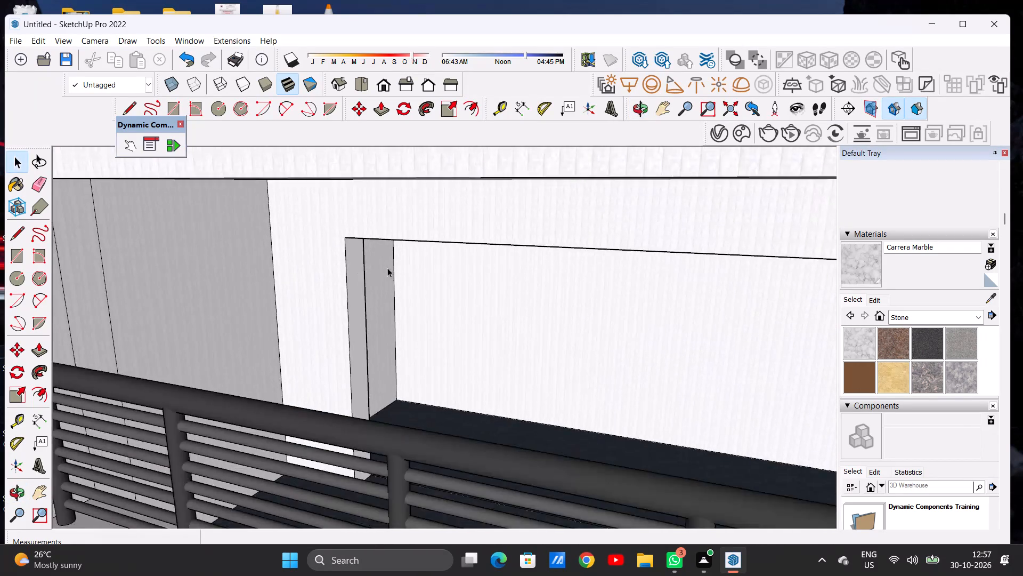
scroll(387, 268, down, 8)
middle_drag(376, 288, 754, 289)
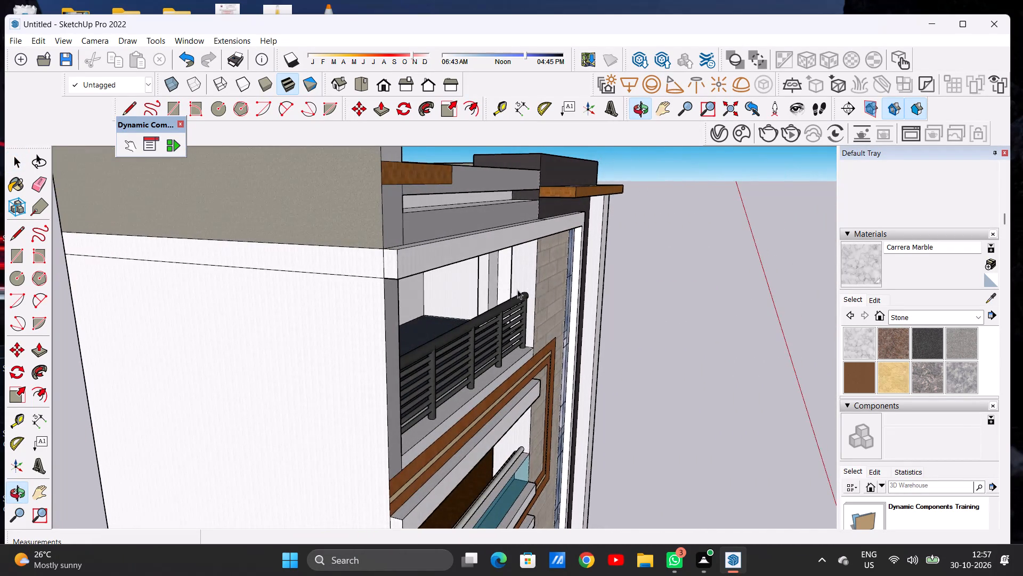
scroll(499, 290, up, 1)
scroll(499, 290, down, 1)
scroll(499, 290, up, 1)
scroll(499, 290, down, 1)
scroll(499, 290, up, 18)
scroll(476, 285, down, 1)
scroll(476, 285, up, 4)
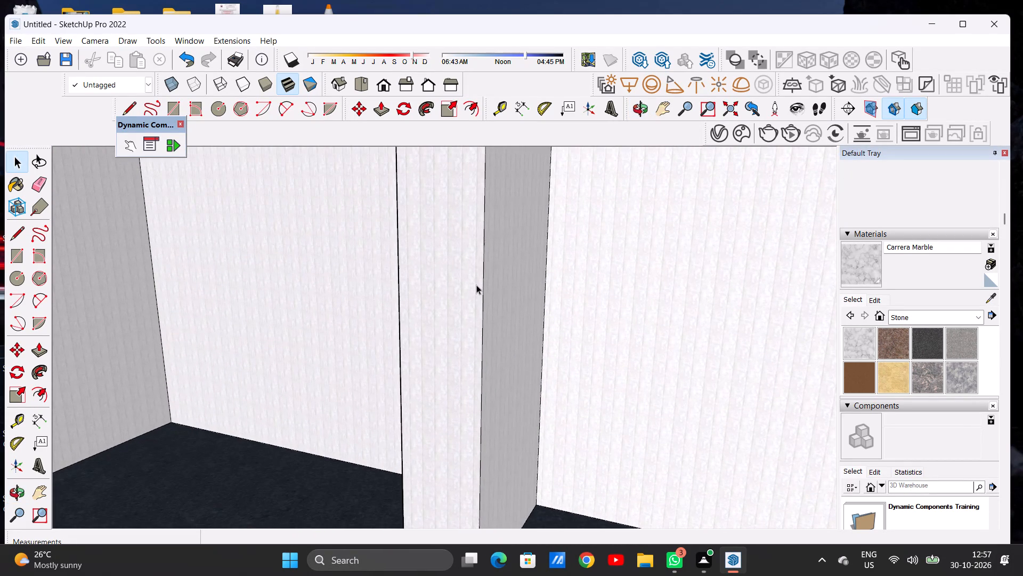
middle_drag(448, 295, 638, 276)
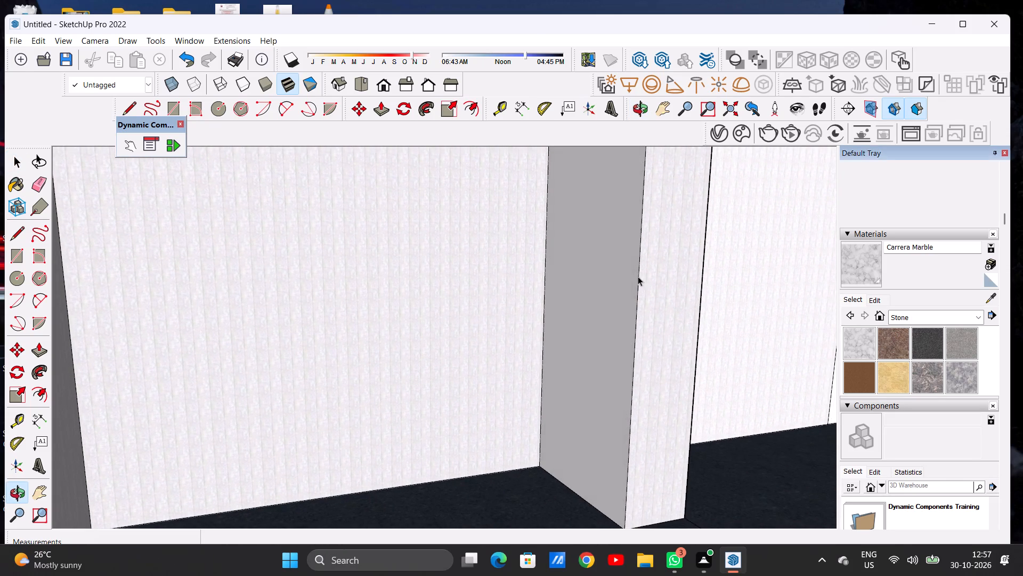
click(900, 321)
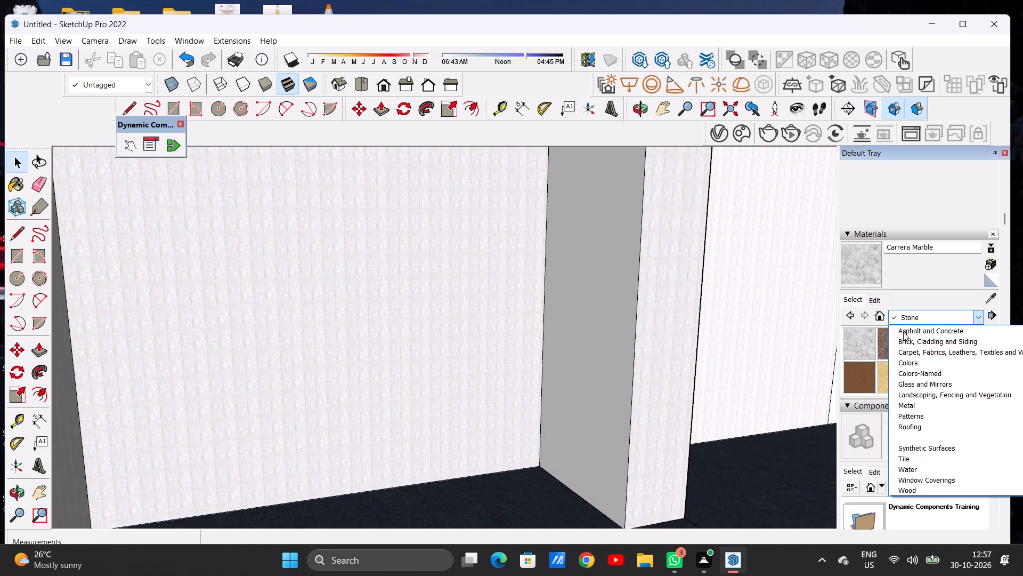
click(947, 481)
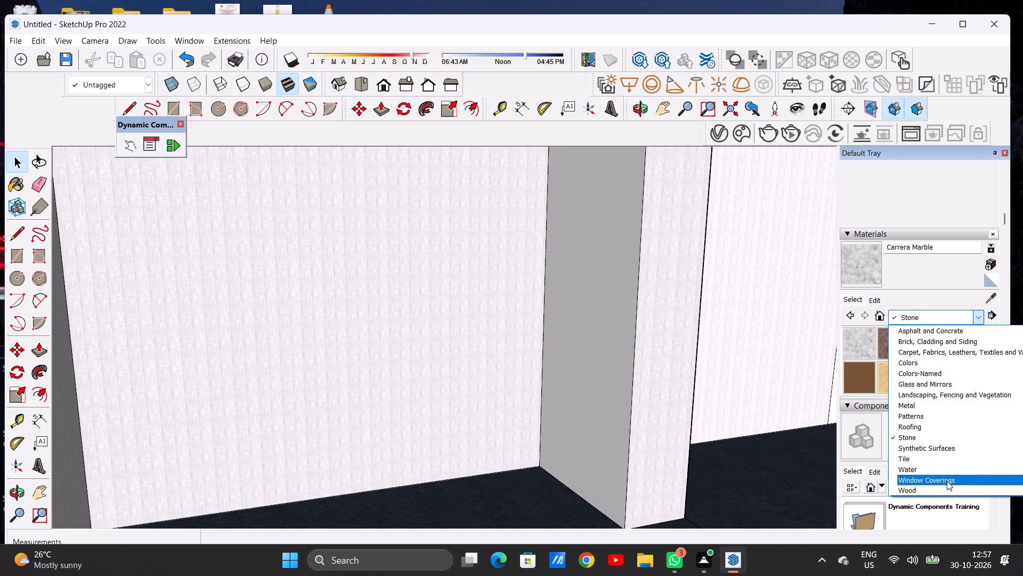
click(953, 342)
click(609, 354)
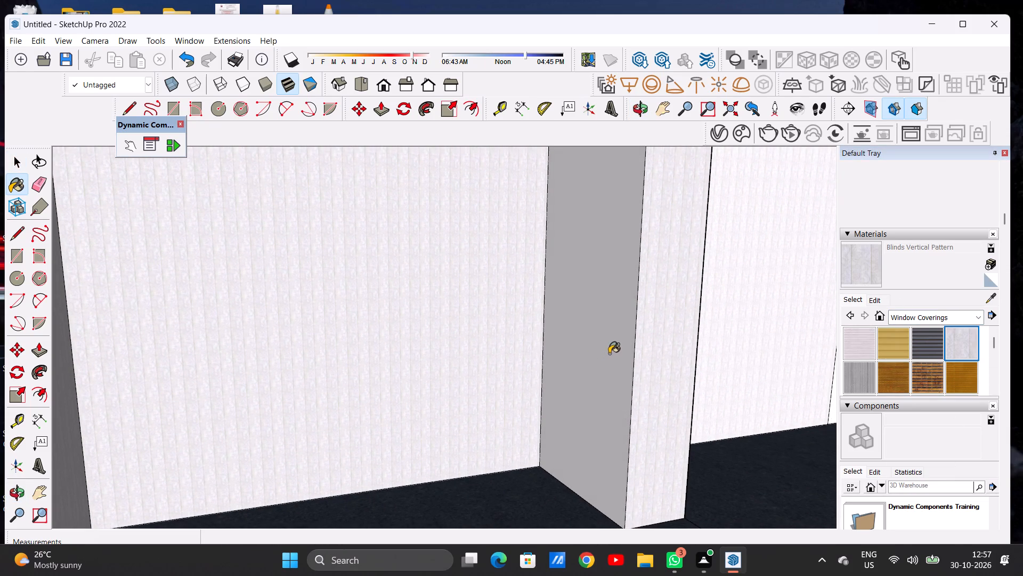
Brighten the Blinds Vertical Pattern on the balcony wall return to near white.
click(874, 303)
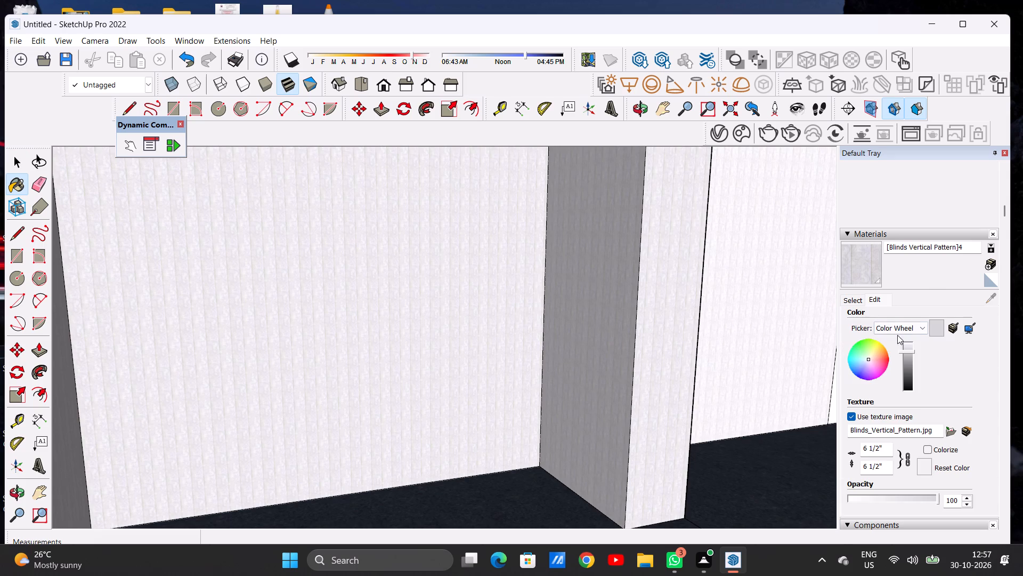
click(907, 347)
Examine the front elevation, the top-floor balcony and the roof parapet for remaining unpainted faces.
scroll(550, 360, down, 6)
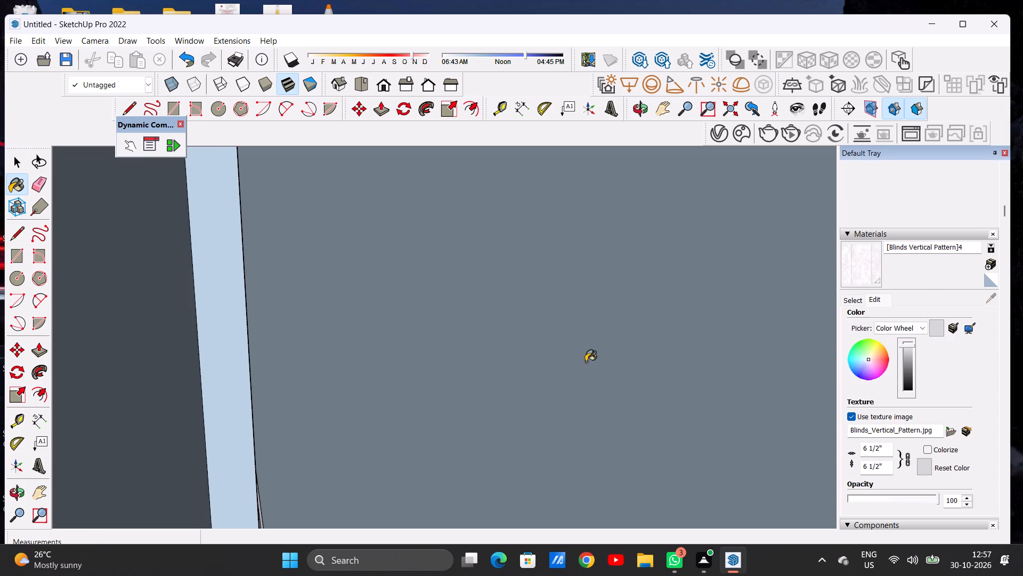
click(377, 84)
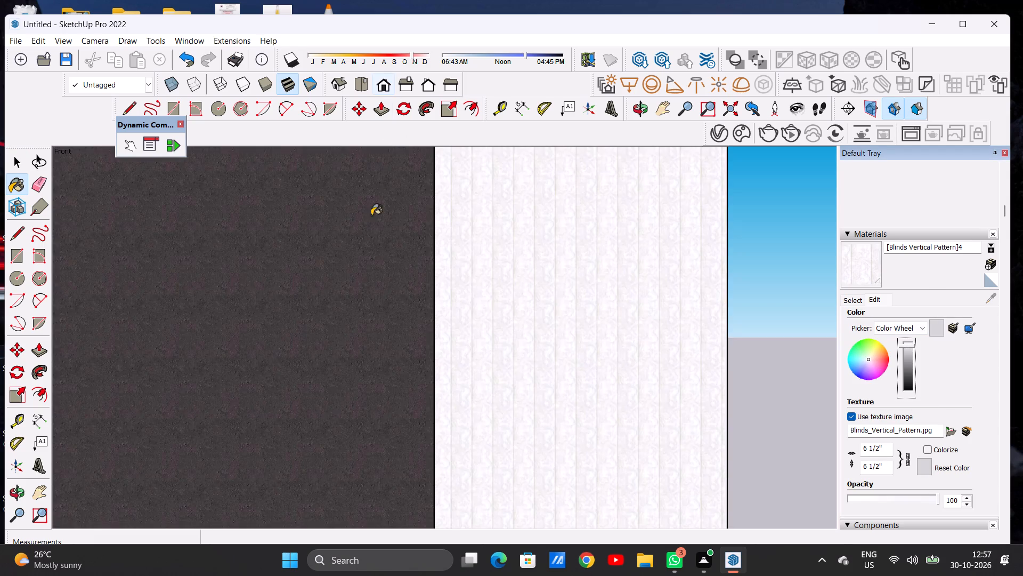
scroll(368, 260, down, 20)
scroll(368, 260, down, 17)
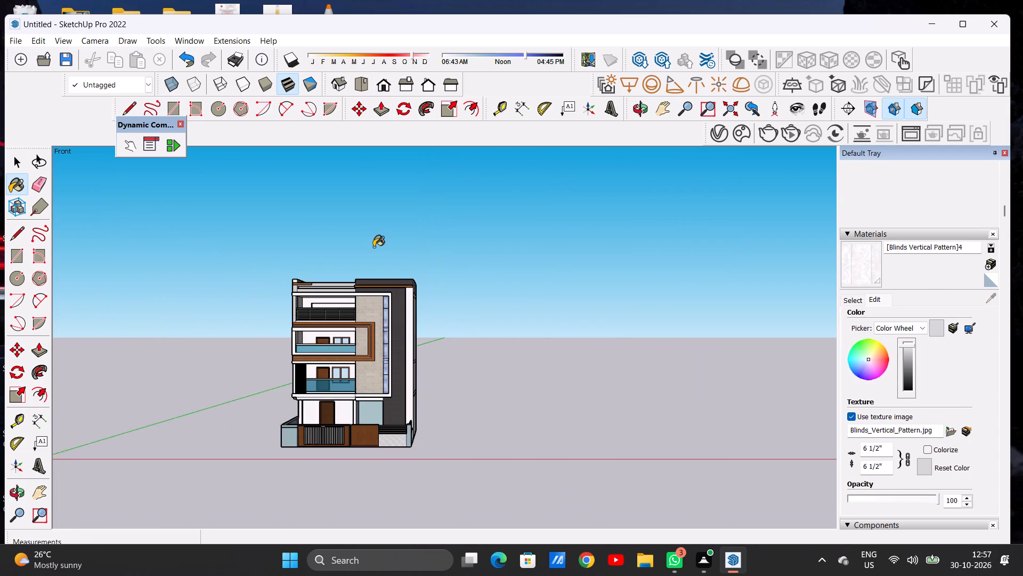
scroll(374, 247, up, 8)
key(space)
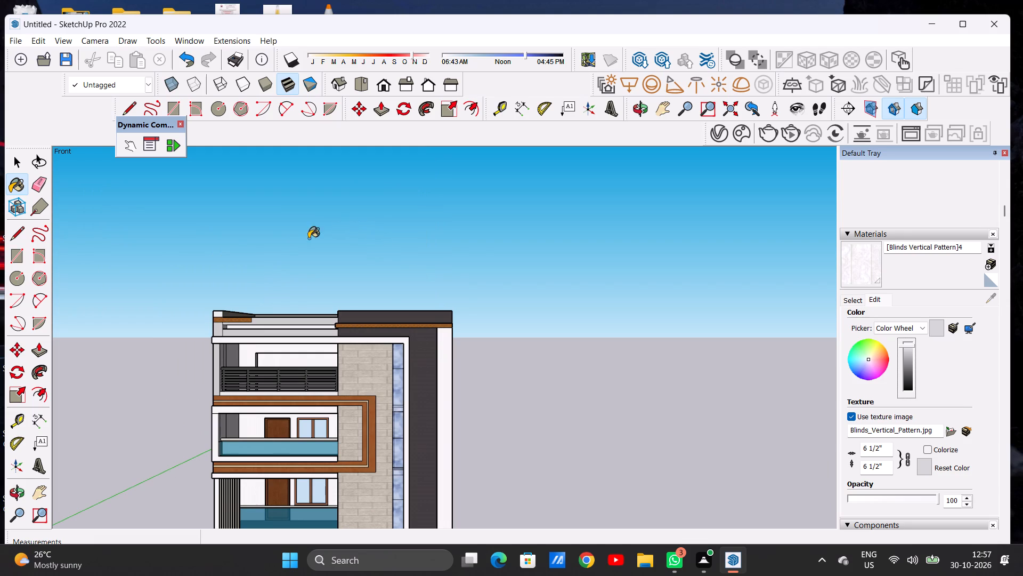
scroll(263, 312, down, 7)
middle_drag(318, 319, 331, 435)
scroll(306, 361, up, 7)
scroll(327, 296, up, 12)
middle_drag(332, 354, 328, 247)
middle_drag(364, 310, 338, 240)
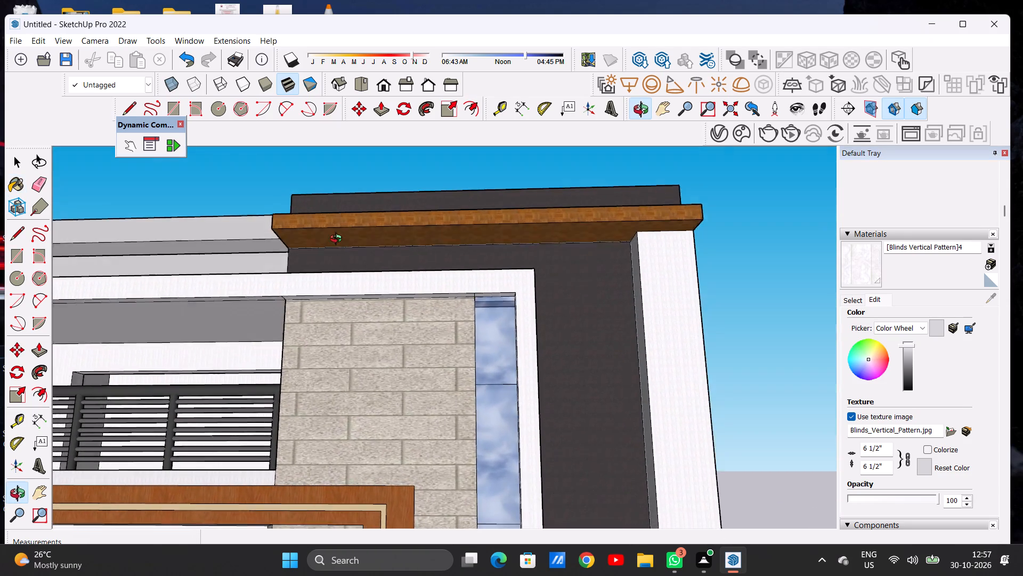
middle_drag(338, 240, 326, 213)
scroll(390, 257, up, 14)
scroll(410, 236, down, 16)
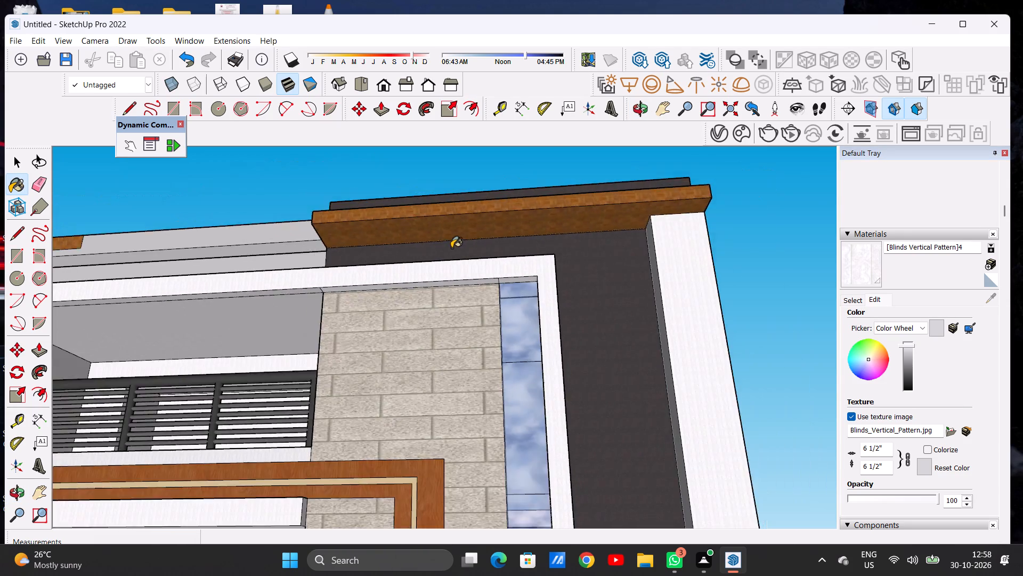
scroll(451, 248, down, 17)
middle_drag(453, 275, 466, 461)
scroll(467, 372, down, 7)
middle_drag(442, 387, 444, 426)
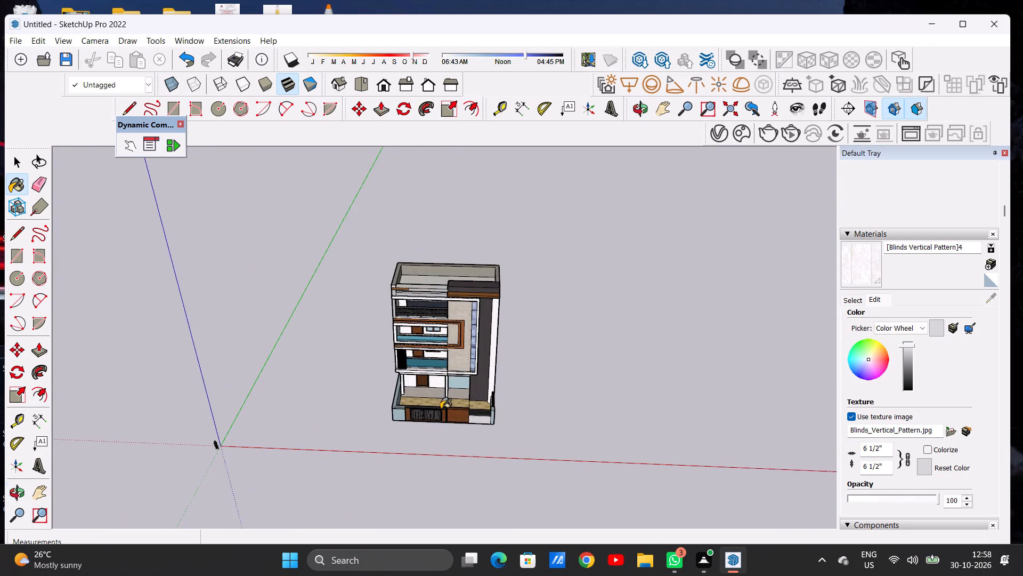
Draw a flat ground rectangle in front of the gate and boundary wall, spanning the full frontage of about 60' 5" and about 12' deep.
scroll(441, 409, up, 8)
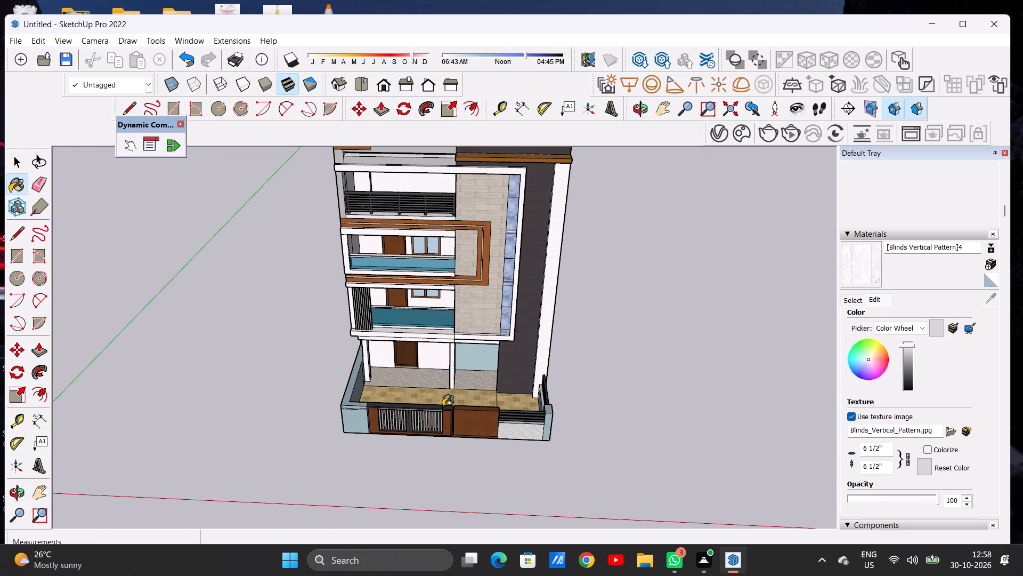
key(space)
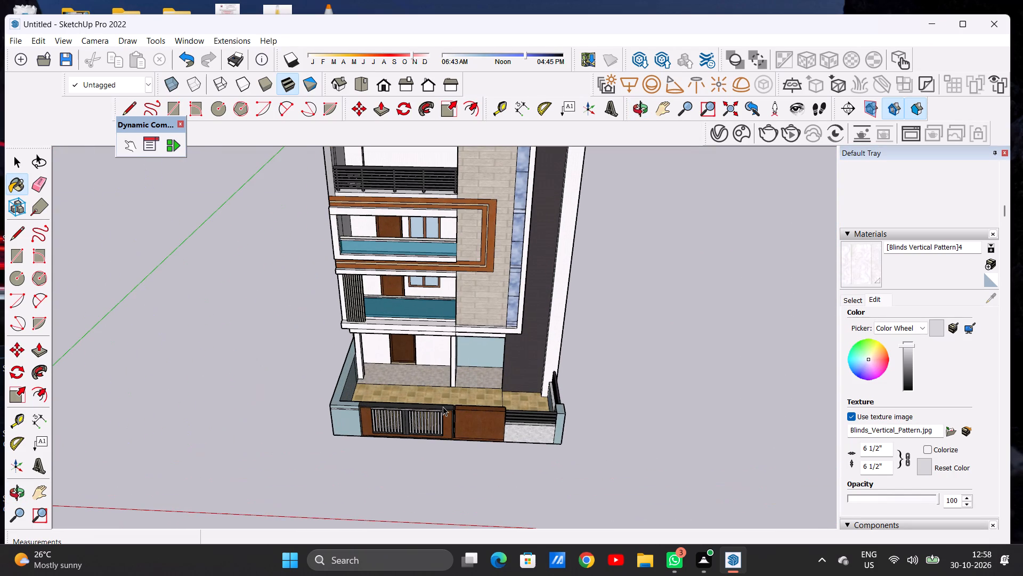
key(r)
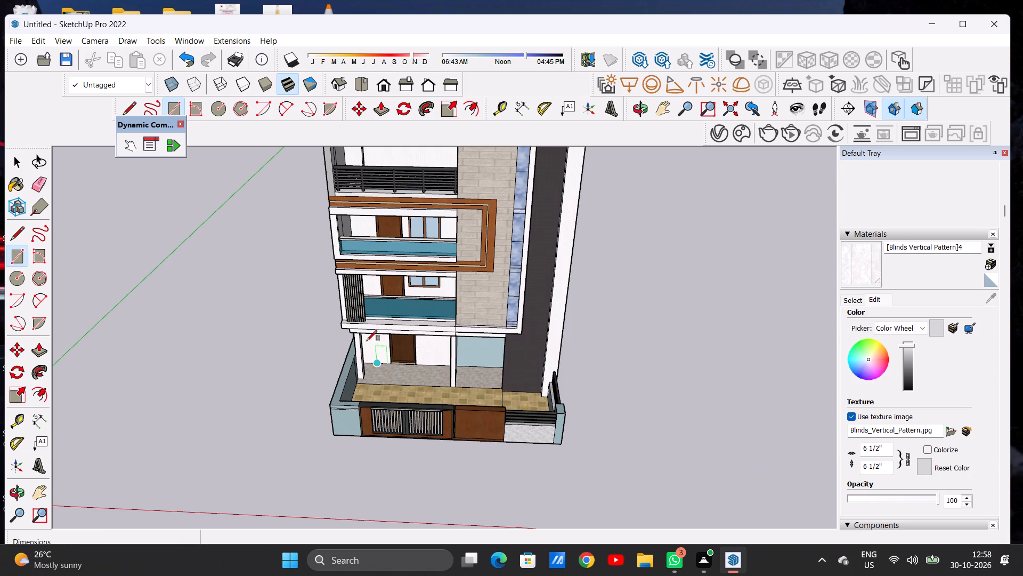
scroll(362, 325, down, 5)
middle_drag(377, 377, 373, 434)
middle_drag(382, 442, 393, 444)
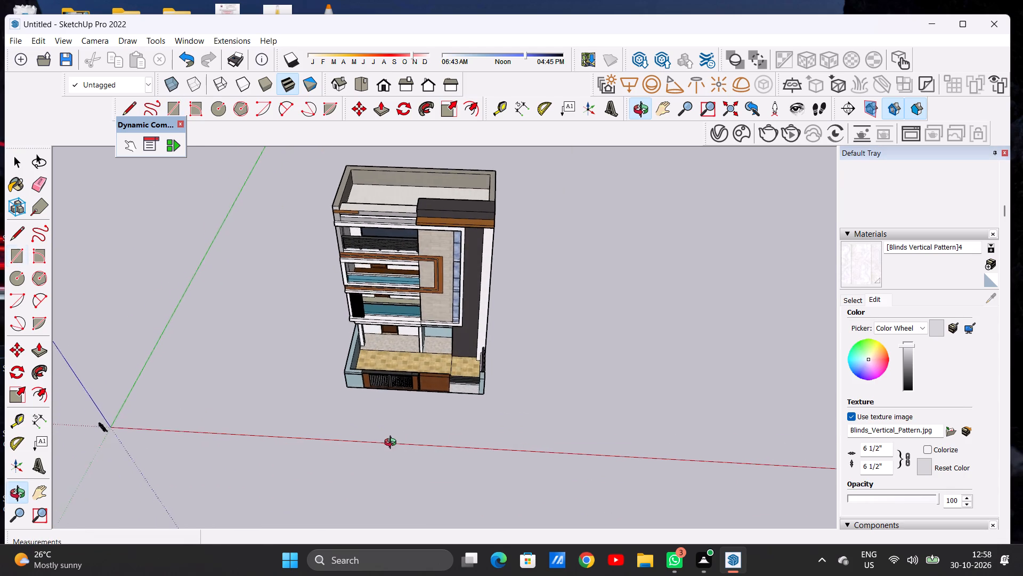
middle_drag(393, 444, 399, 454)
scroll(401, 406, up, 15)
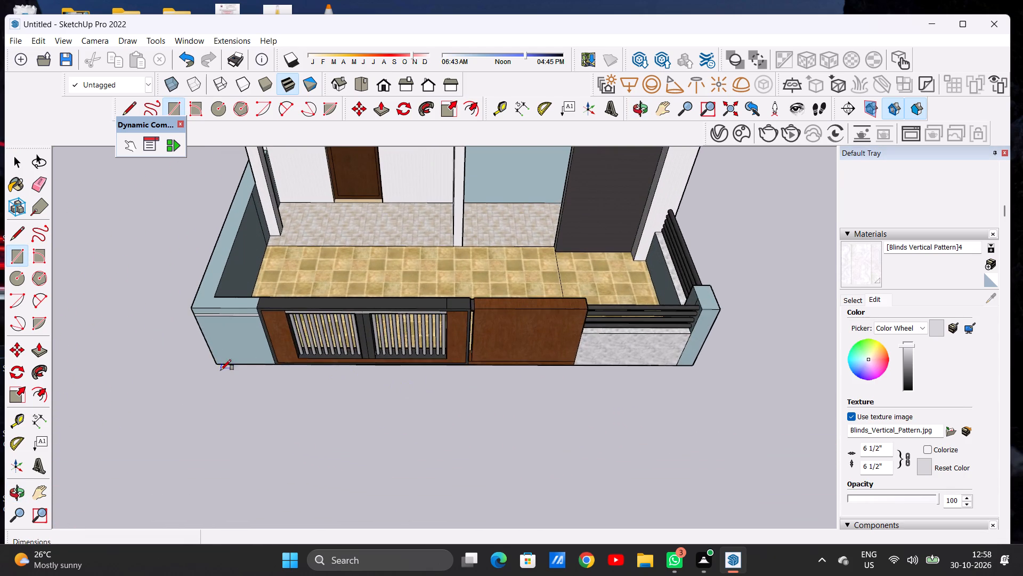
scroll(221, 370, up, 6)
click(212, 359)
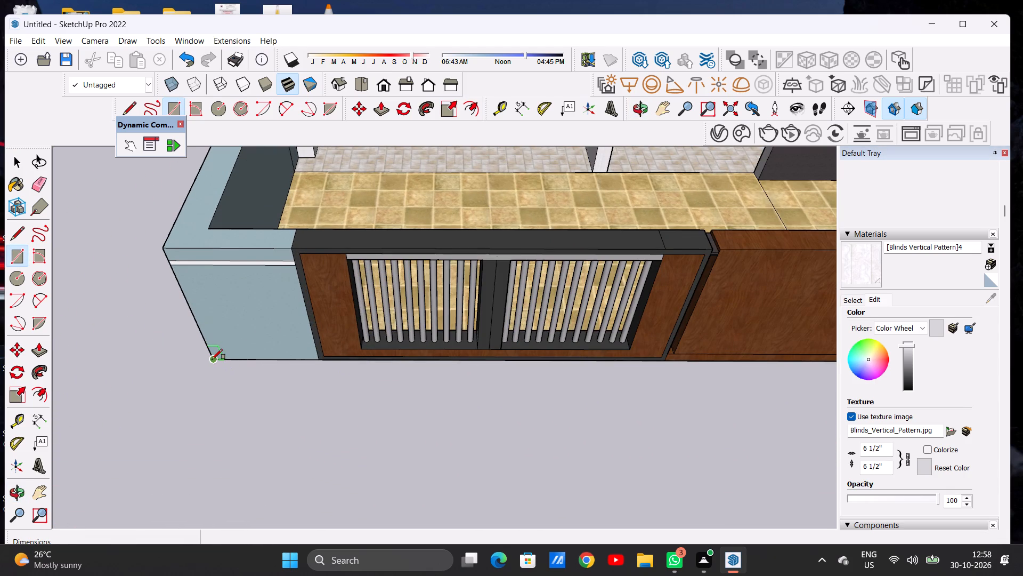
scroll(230, 365, down, 13)
scroll(506, 375, up, 8)
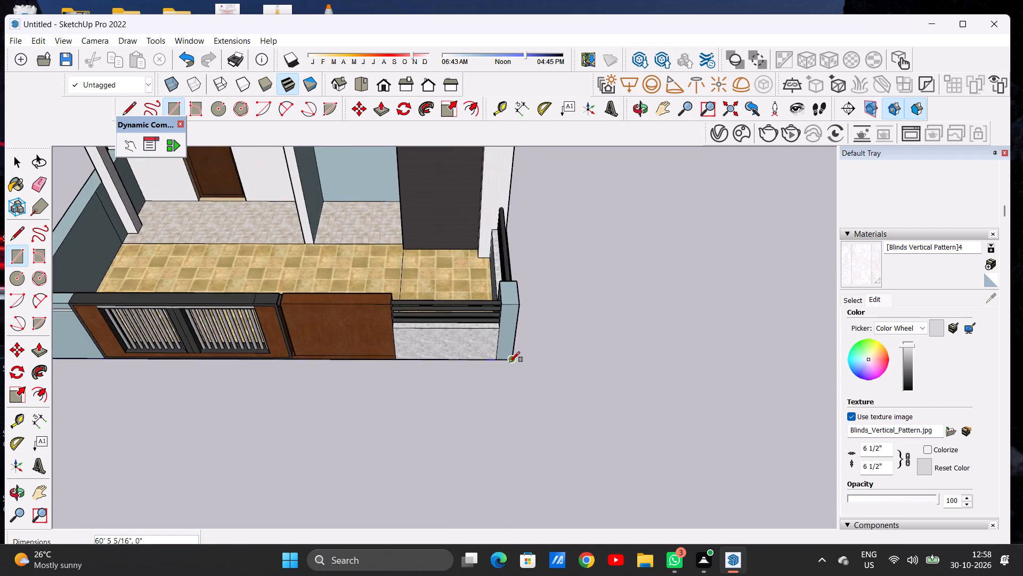
scroll(509, 362, up, 6)
scroll(509, 362, down, 1)
scroll(509, 362, up, 6)
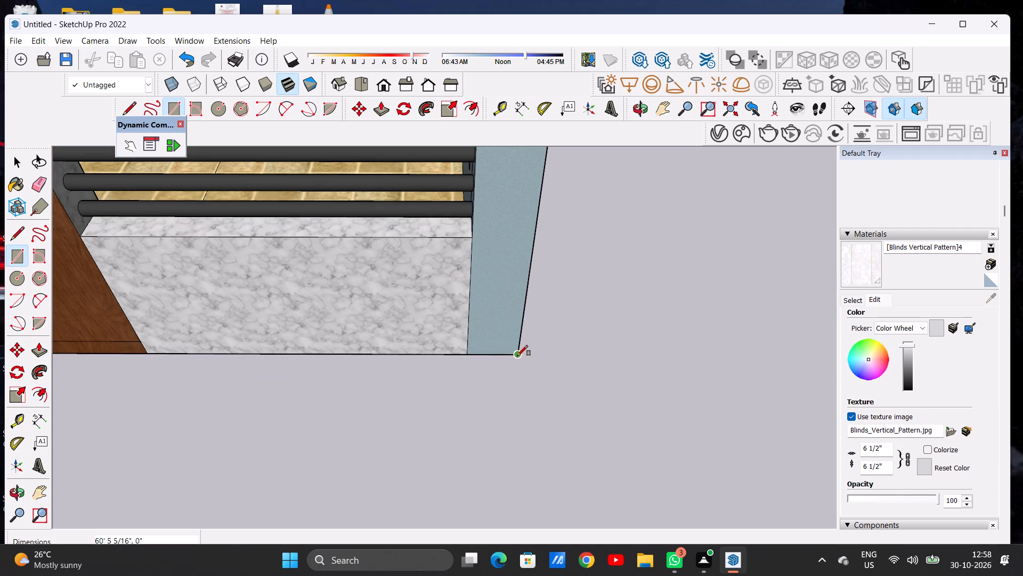
click(517, 356)
scroll(530, 383, down, 12)
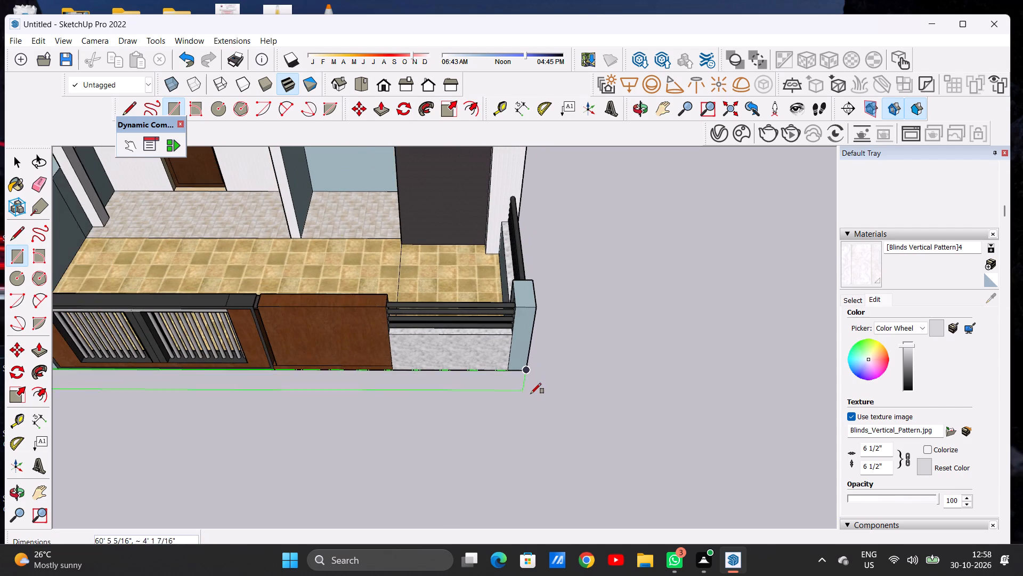
scroll(533, 401, down, 6)
scroll(532, 422, up, 1)
scroll(532, 422, down, 1)
scroll(532, 422, up, 5)
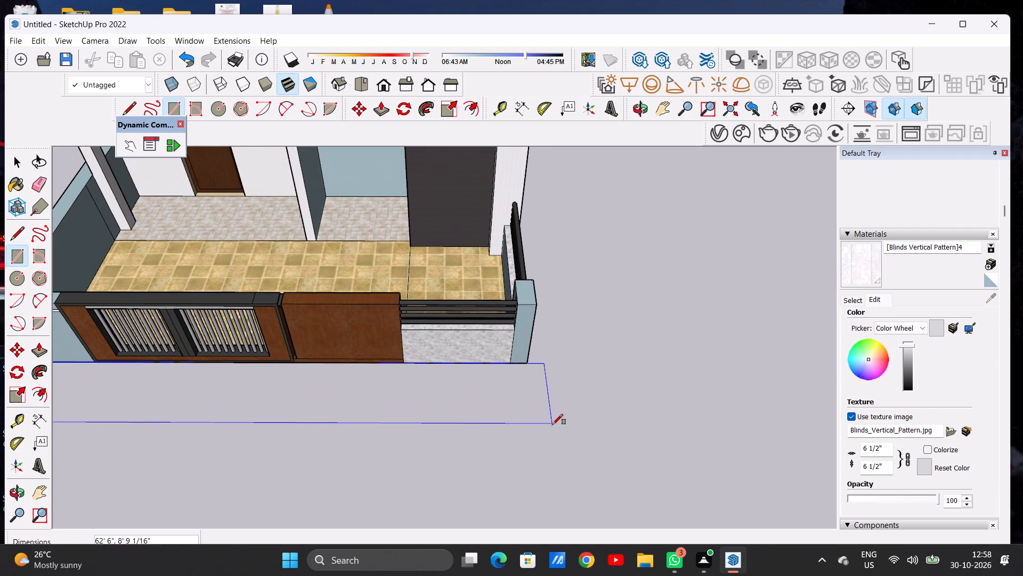
click(546, 454)
key(space)
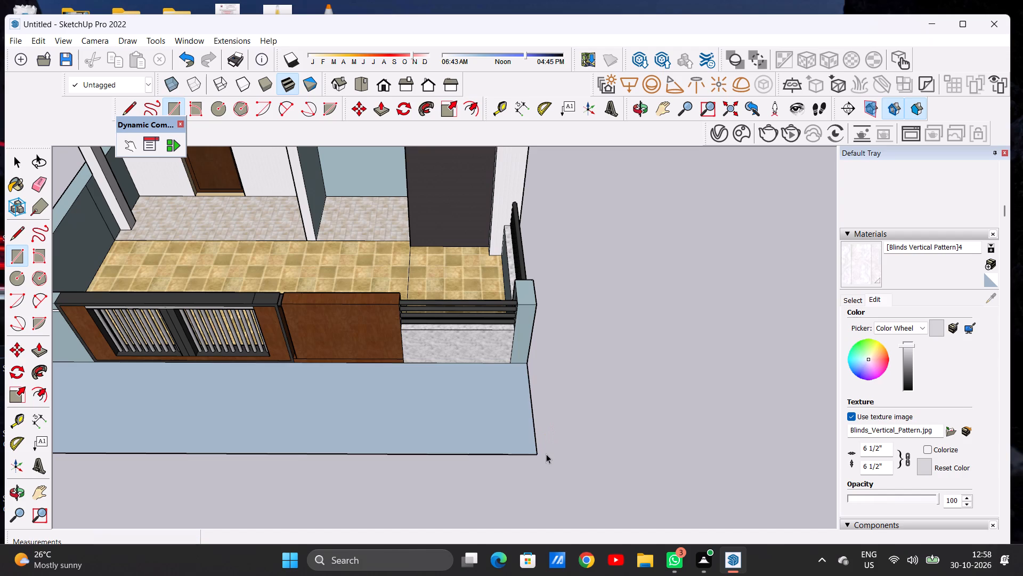
Examine the ground strip in front of the gate, including its corners and outer edge.
scroll(483, 338, down, 10)
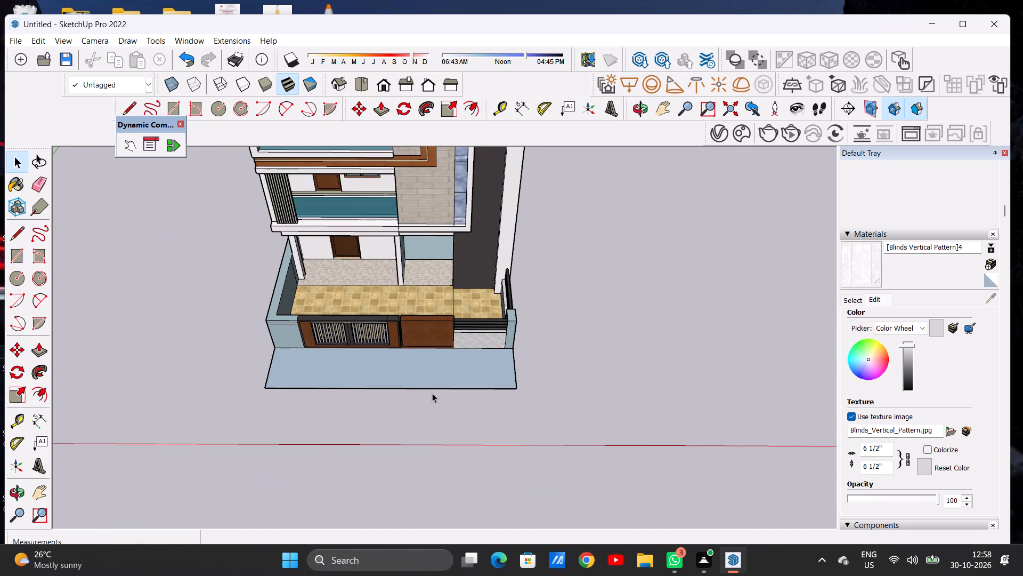
scroll(427, 385, up, 12)
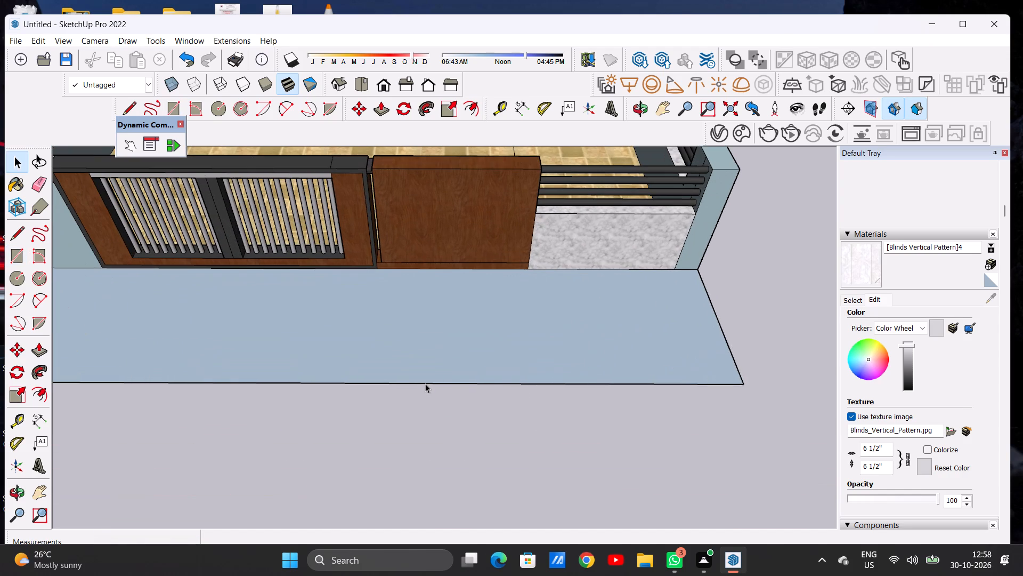
scroll(425, 383, down, 8)
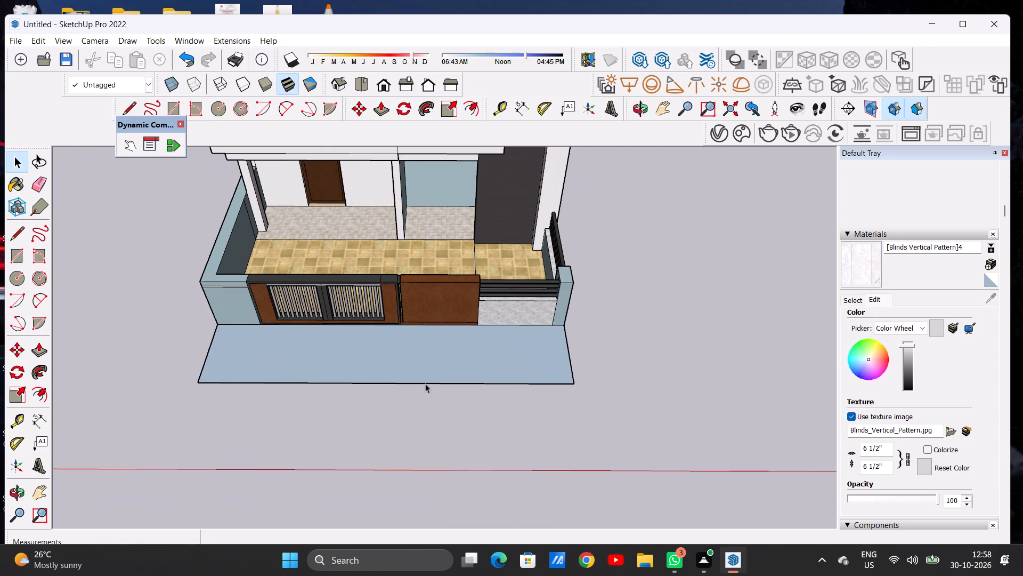
middle_drag(428, 353, 426, 402)
scroll(441, 383, up, 3)
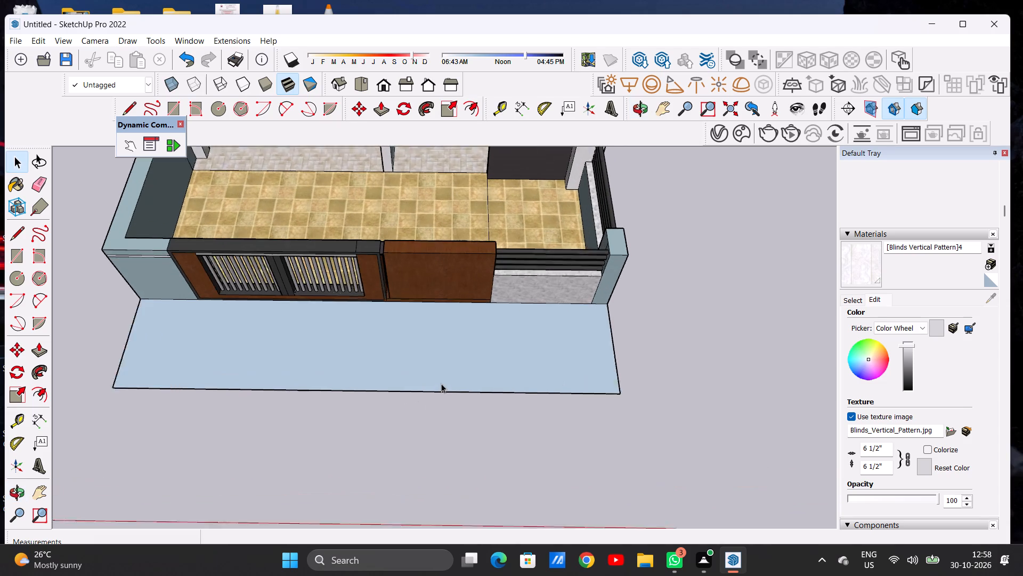
scroll(441, 383, up, 2)
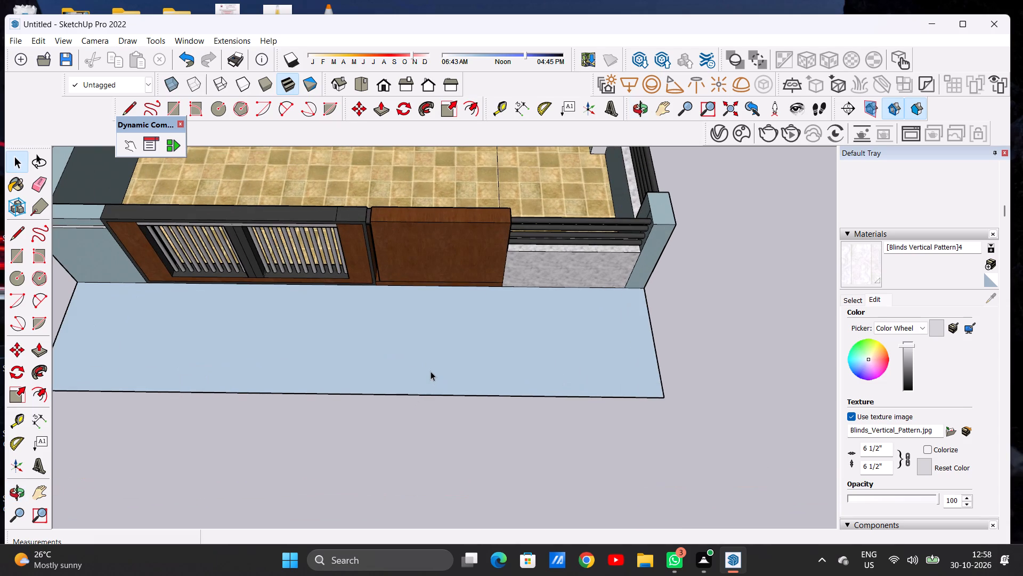
scroll(430, 371, up, 1)
scroll(430, 371, down, 3)
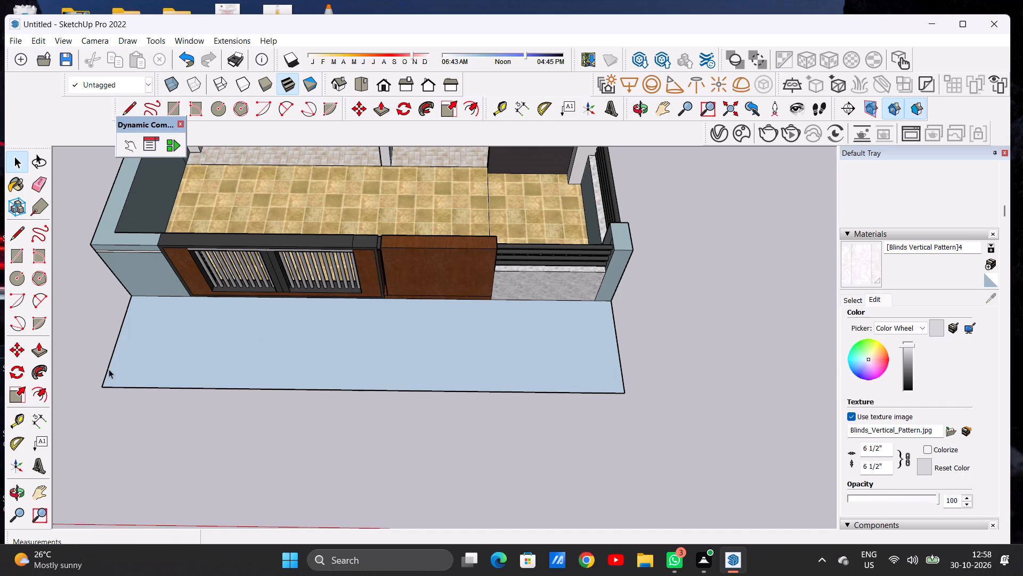
scroll(394, 353, down, 3)
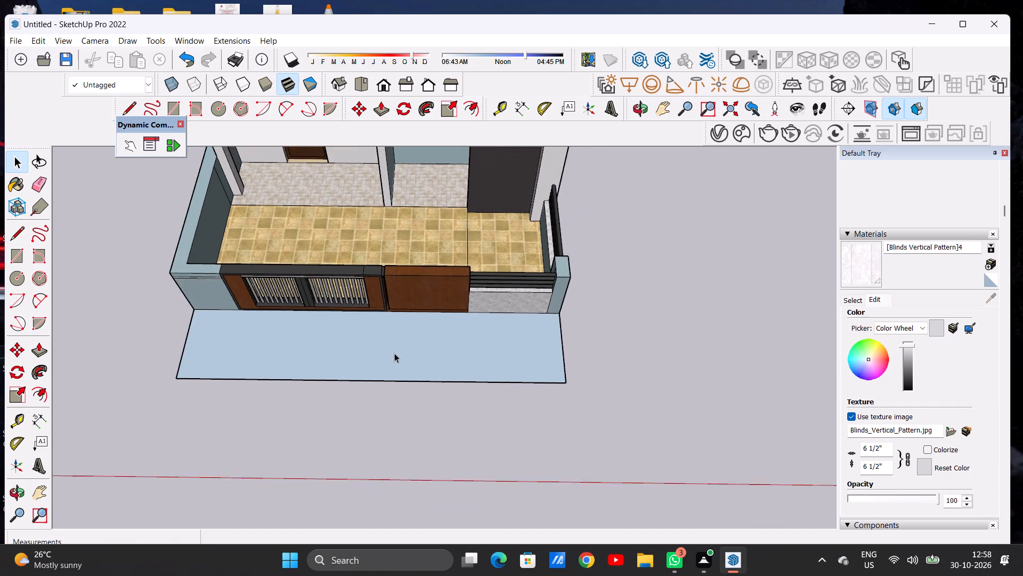
scroll(394, 353, down, 3)
scroll(393, 349, up, 5)
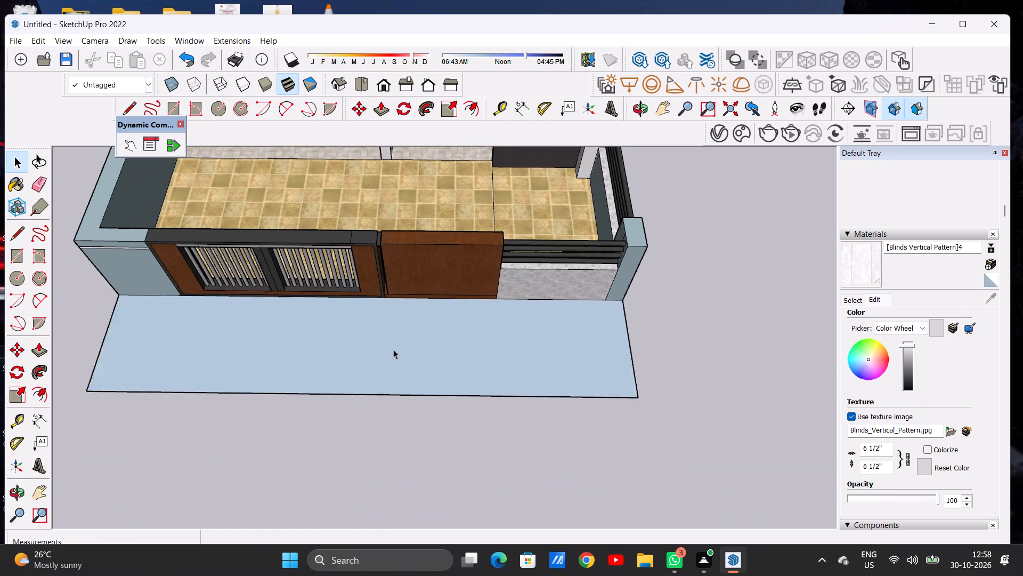
scroll(393, 349, up, 1)
Draw a line about 60' 5" long across the full width of the ground strip, parallel and close to the boundary wall.
key(l)
scroll(392, 338, down, 5)
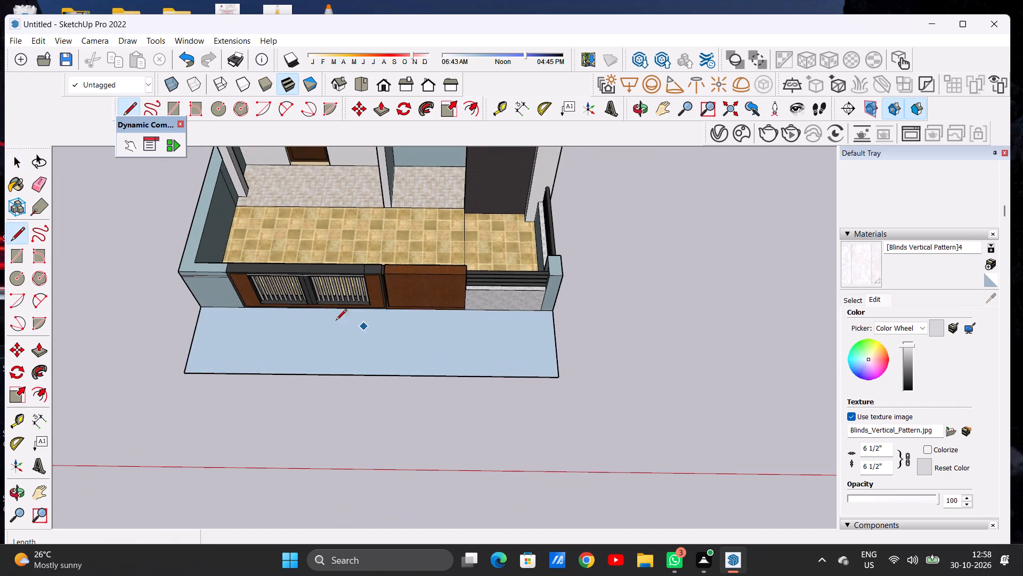
scroll(180, 310, up, 10)
scroll(201, 319, down, 1)
scroll(201, 319, up, 4)
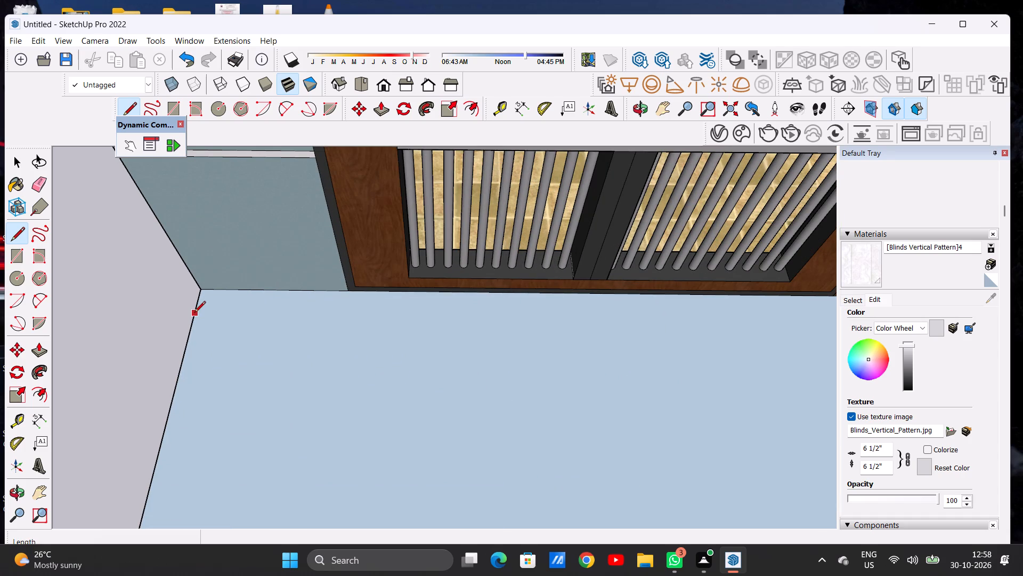
click(193, 308)
scroll(231, 309, down, 5)
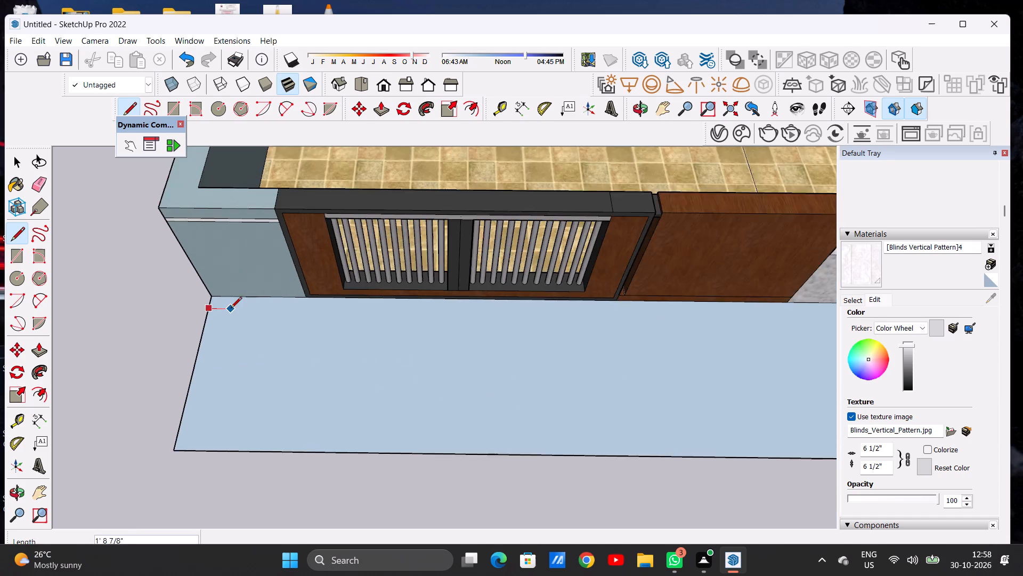
scroll(231, 309, down, 5)
scroll(724, 308, up, 12)
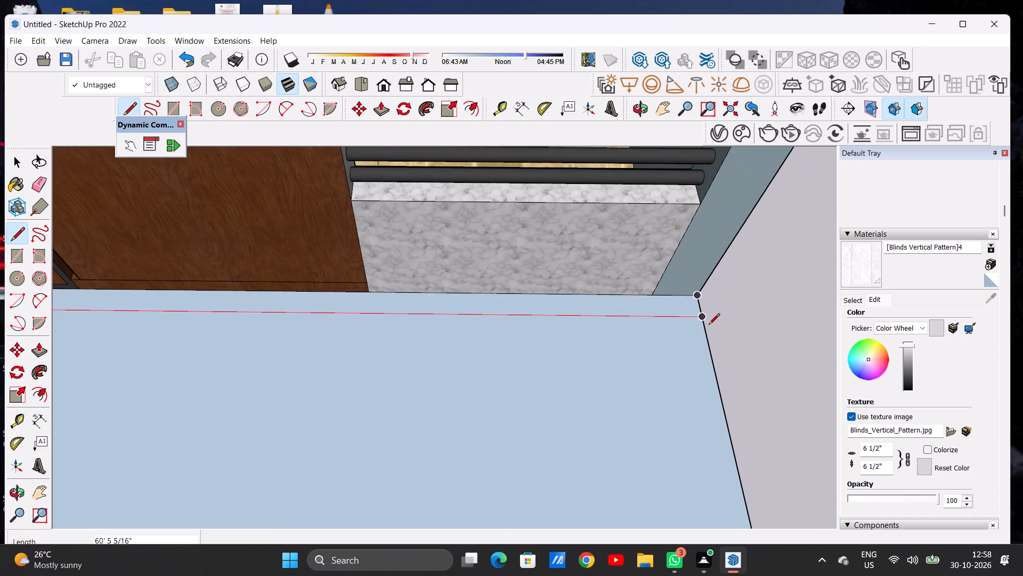
click(703, 315)
scroll(628, 298, down, 2)
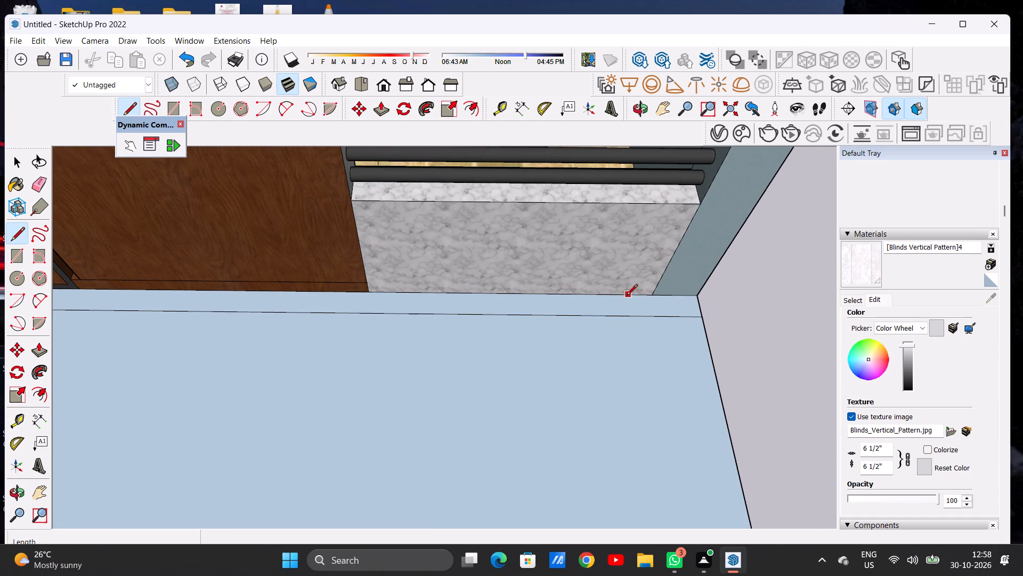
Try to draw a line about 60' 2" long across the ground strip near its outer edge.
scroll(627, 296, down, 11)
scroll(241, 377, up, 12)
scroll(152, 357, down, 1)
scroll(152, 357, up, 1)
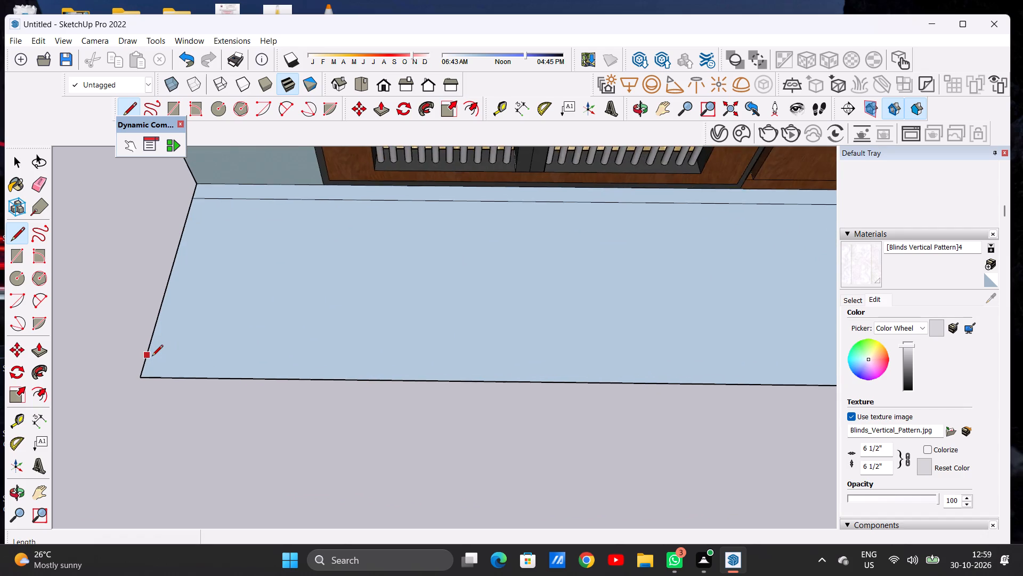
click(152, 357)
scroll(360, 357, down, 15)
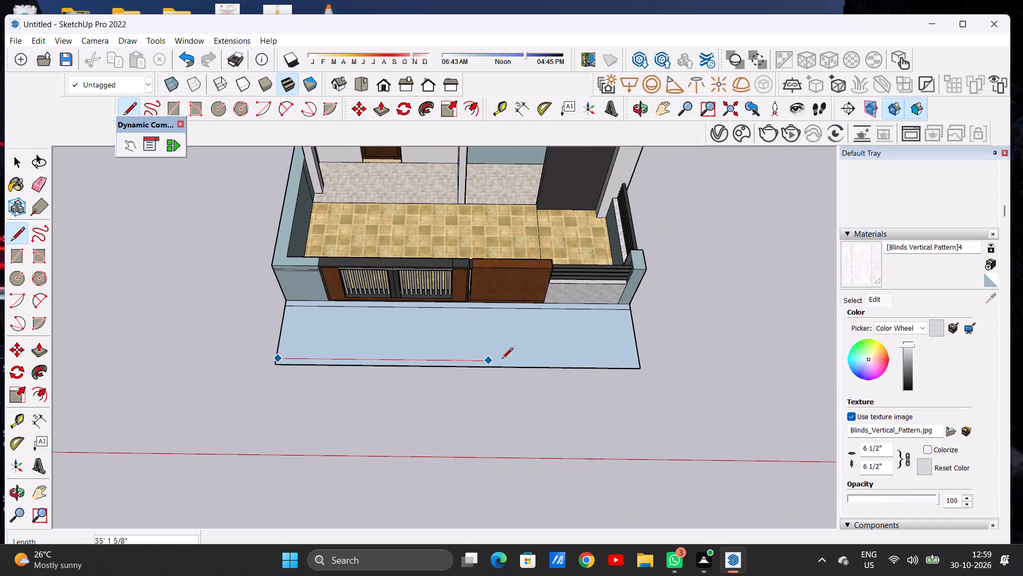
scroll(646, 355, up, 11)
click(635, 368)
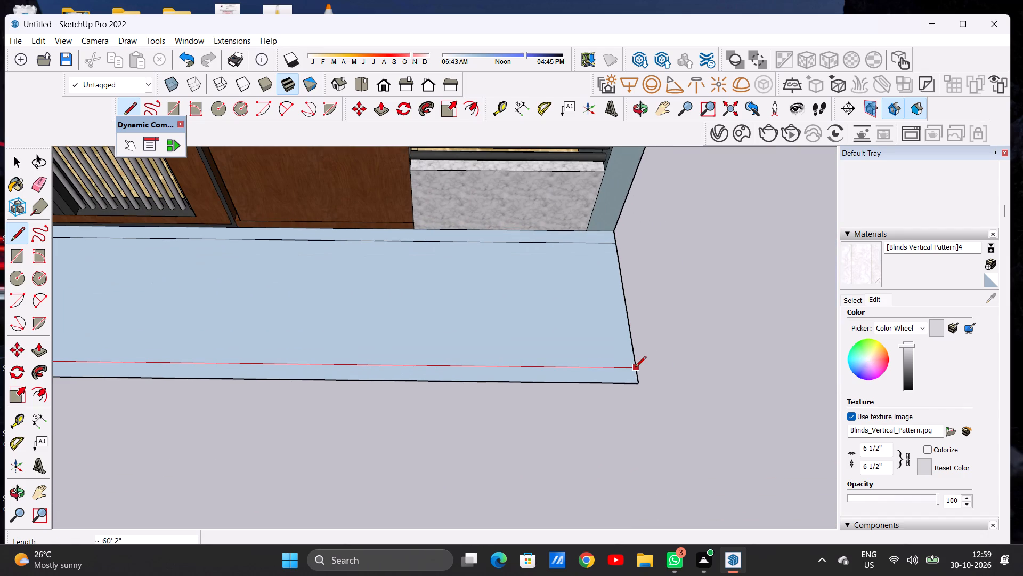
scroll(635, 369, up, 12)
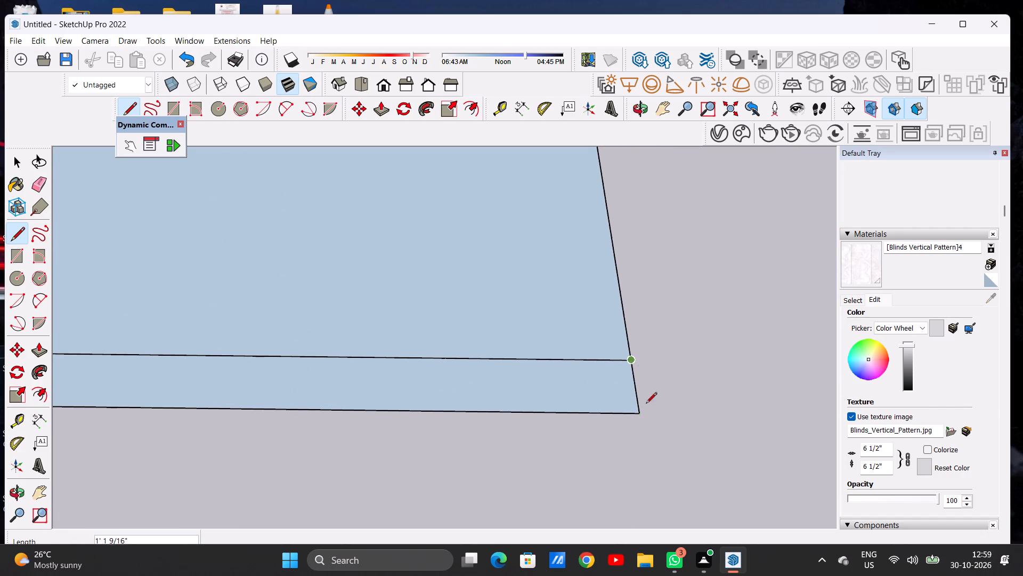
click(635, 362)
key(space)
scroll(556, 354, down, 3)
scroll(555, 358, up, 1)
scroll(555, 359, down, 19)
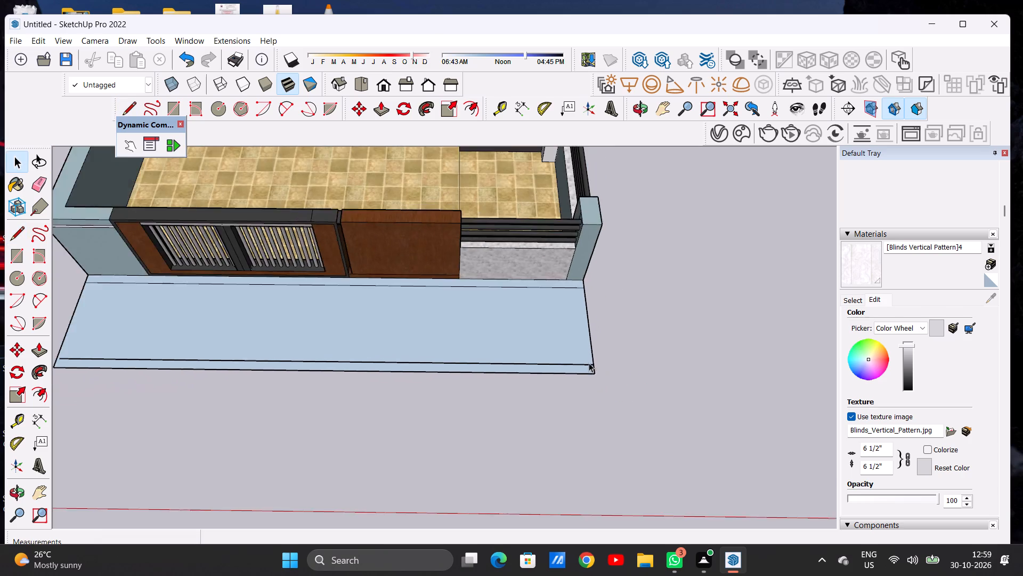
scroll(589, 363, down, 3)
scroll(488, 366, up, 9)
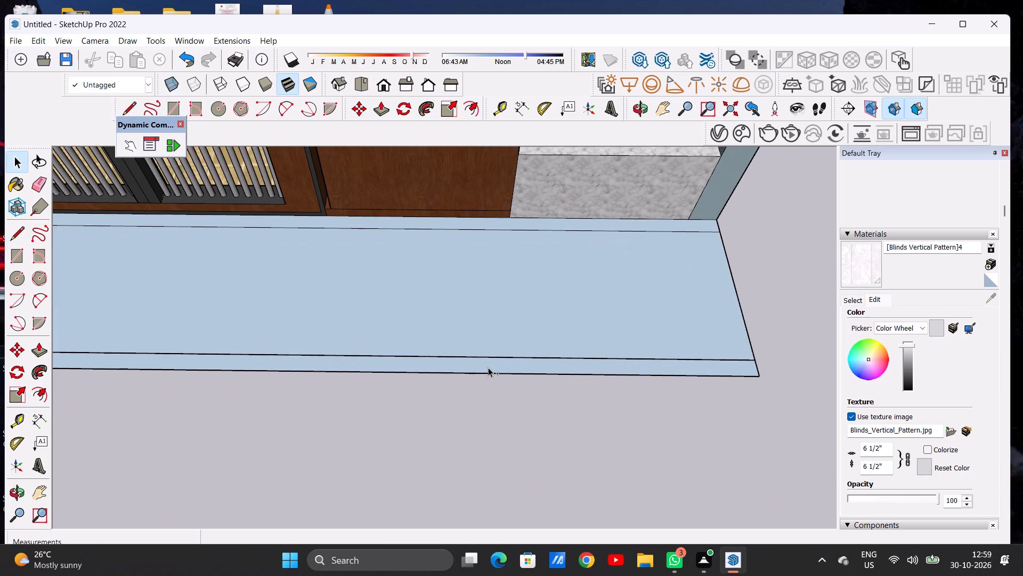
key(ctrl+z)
Draw a line about 60' 5" long across the ground strip along the red axis, parallel and close to its outer edge.
key(l)
scroll(434, 255, down, 7)
middle_drag(432, 252, 443, 274)
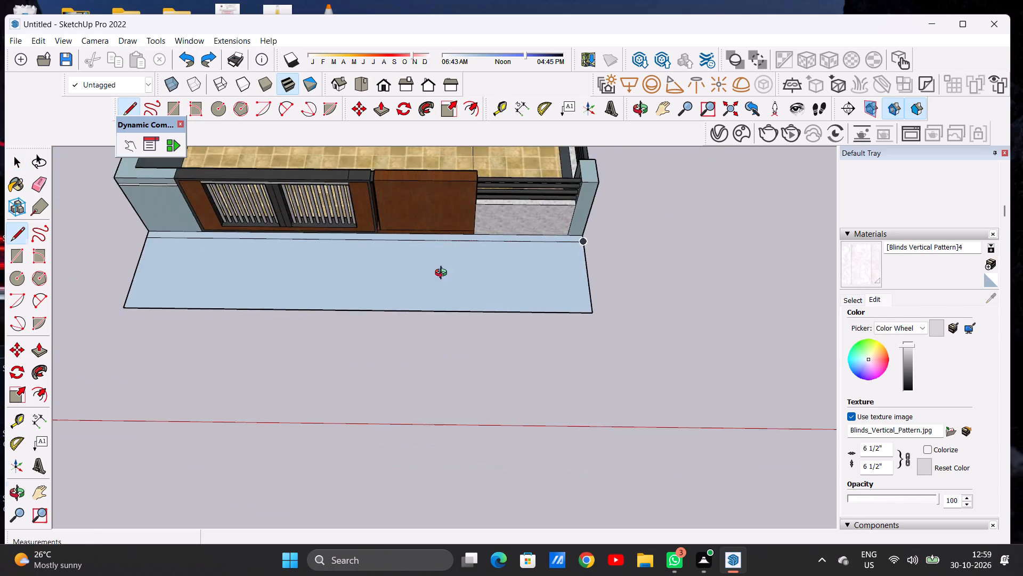
middle_drag(443, 274, 445, 381)
scroll(568, 253, down, 4)
scroll(261, 313, up, 11)
scroll(250, 327, down, 1)
scroll(250, 327, up, 1)
scroll(250, 327, down, 1)
scroll(250, 327, up, 7)
click(247, 305)
scroll(343, 287, down, 10)
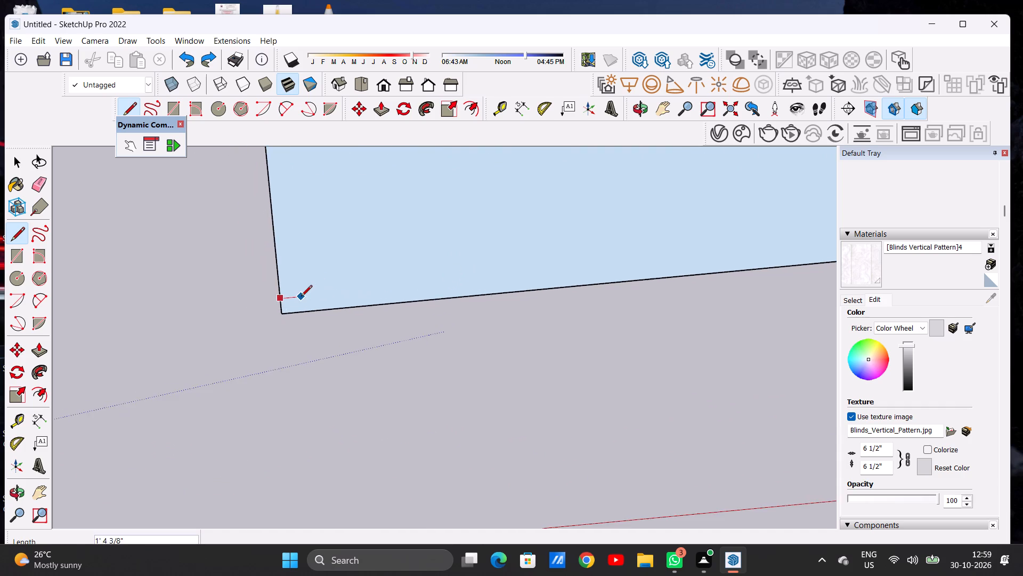
scroll(301, 297, down, 8)
scroll(621, 264, up, 14)
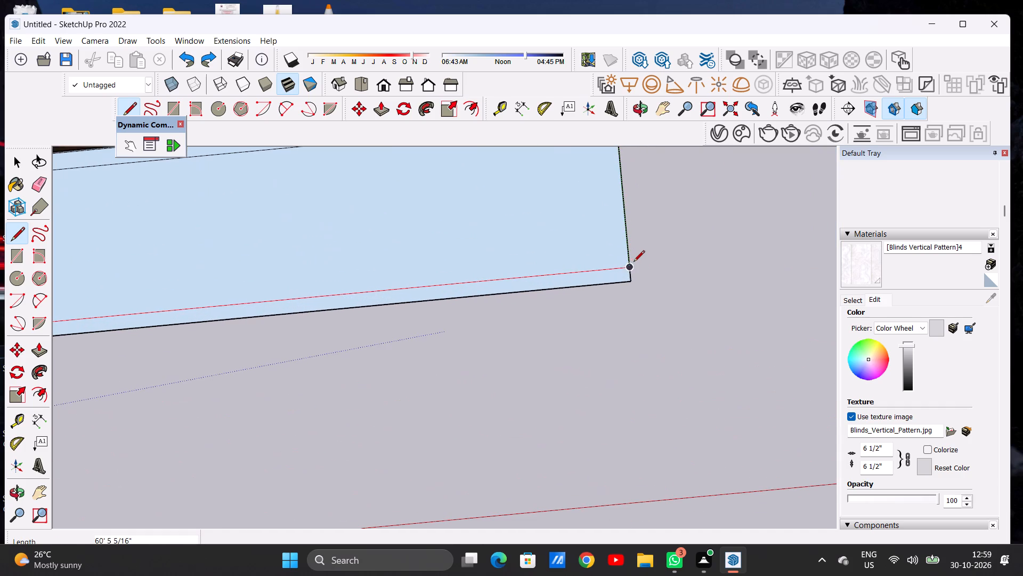
click(631, 263)
key(space)
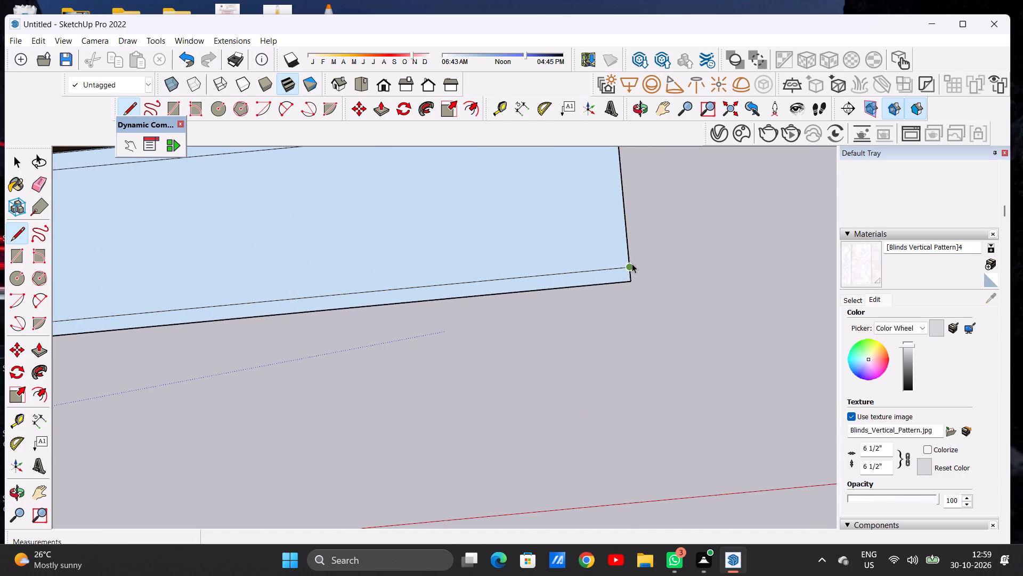
Examine the ground strip and its two edge lines against the gate and boundary wall from several angles.
scroll(546, 268, down, 16)
middle_drag(517, 291, 515, 283)
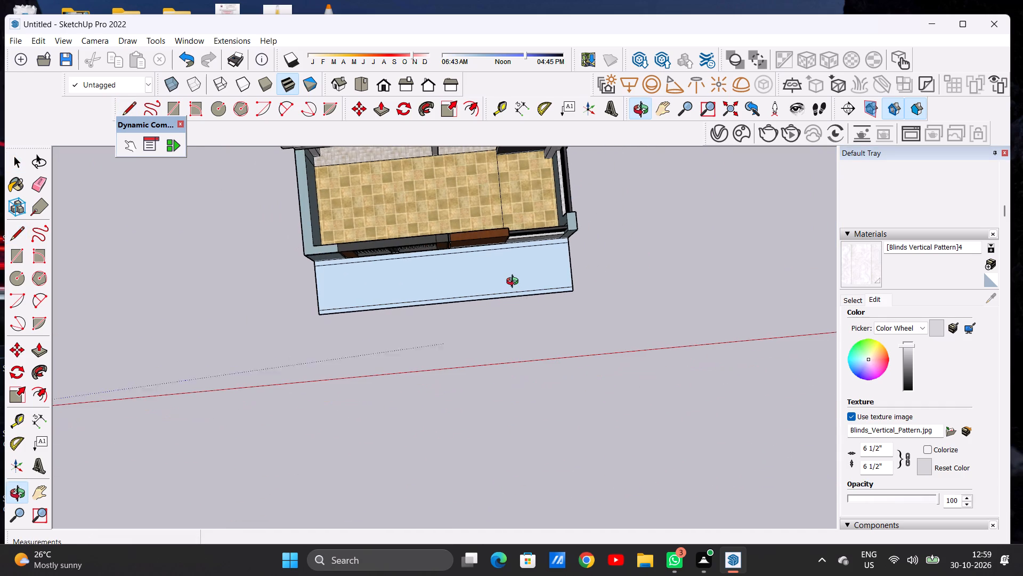
middle_drag(515, 283, 513, 277)
scroll(535, 281, up, 4)
middle_drag(529, 287, 522, 221)
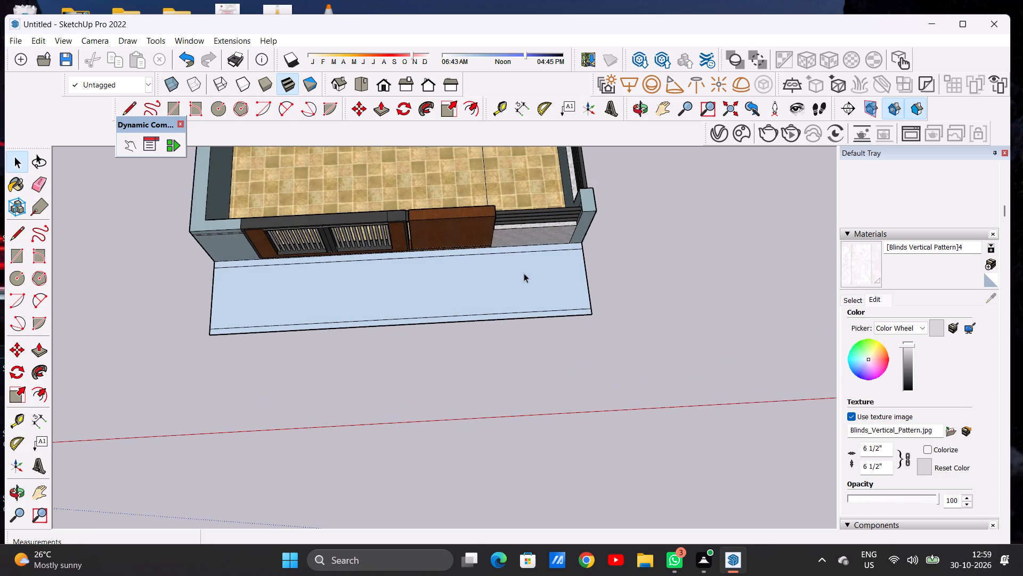
middle_drag(534, 289, 530, 219)
middle_drag(543, 295, 543, 236)
scroll(574, 300, up, 6)
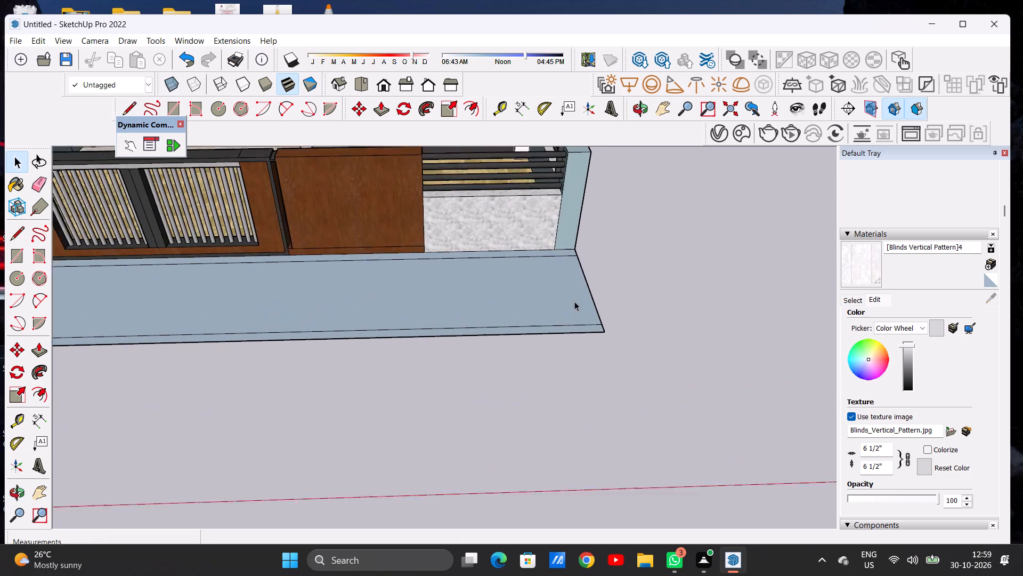
scroll(574, 301, up, 1)
scroll(525, 294, down, 5)
middle_drag(539, 262, 553, 355)
scroll(534, 281, down, 7)
scroll(386, 263, down, 1)
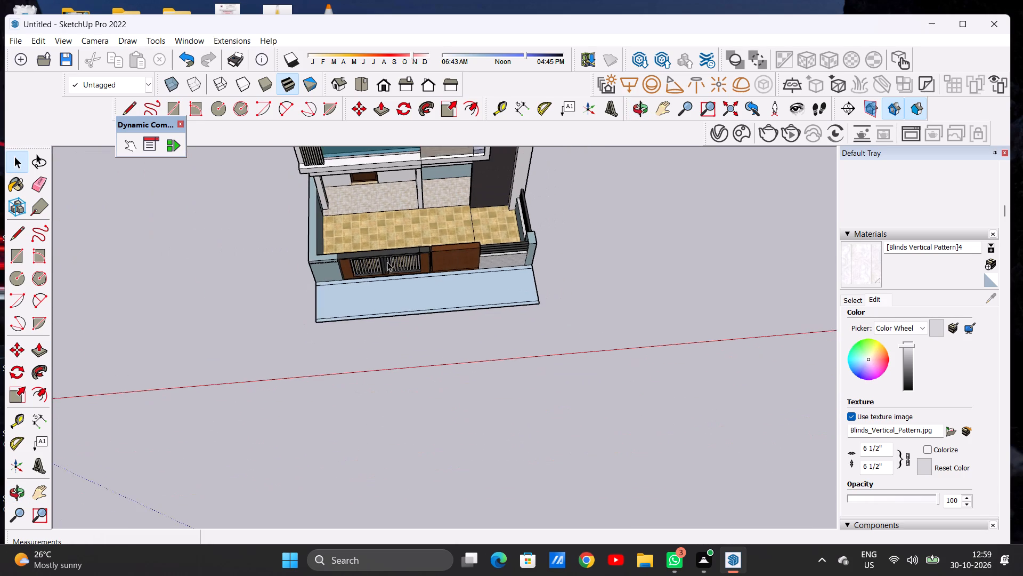
scroll(387, 262, down, 1)
middle_drag(407, 261, 401, 299)
scroll(444, 295, up, 6)
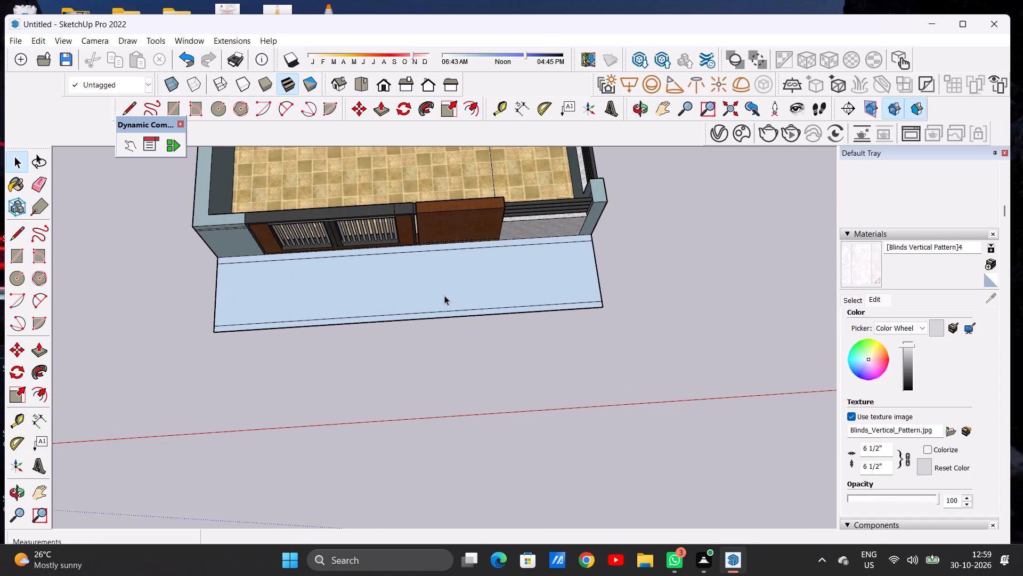
scroll(392, 290, down, 5)
middle_drag(422, 299, 417, 239)
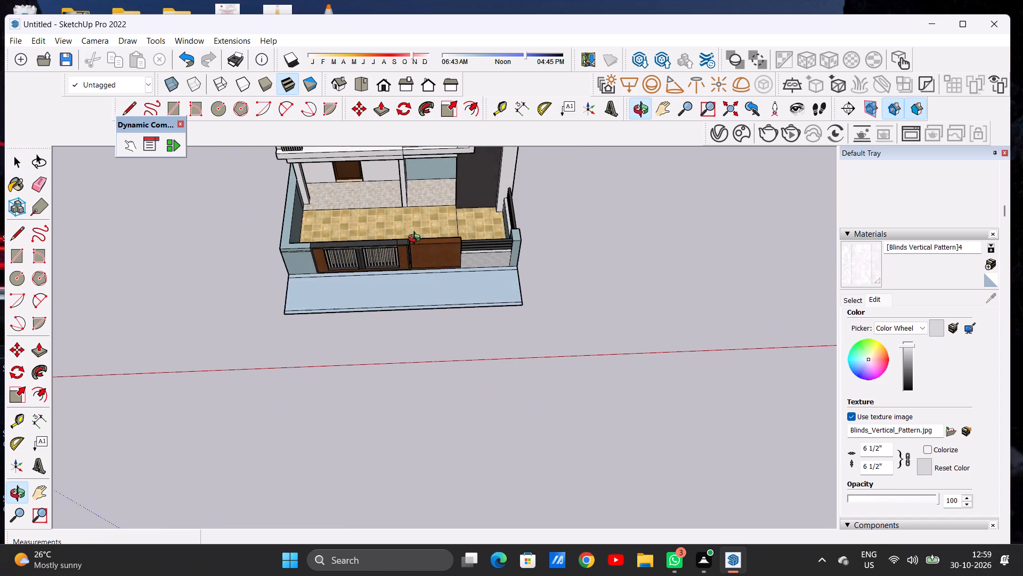
middle_drag(417, 239, 418, 233)
scroll(472, 281, up, 7)
scroll(406, 286, down, 7)
middle_drag(417, 304, 417, 235)
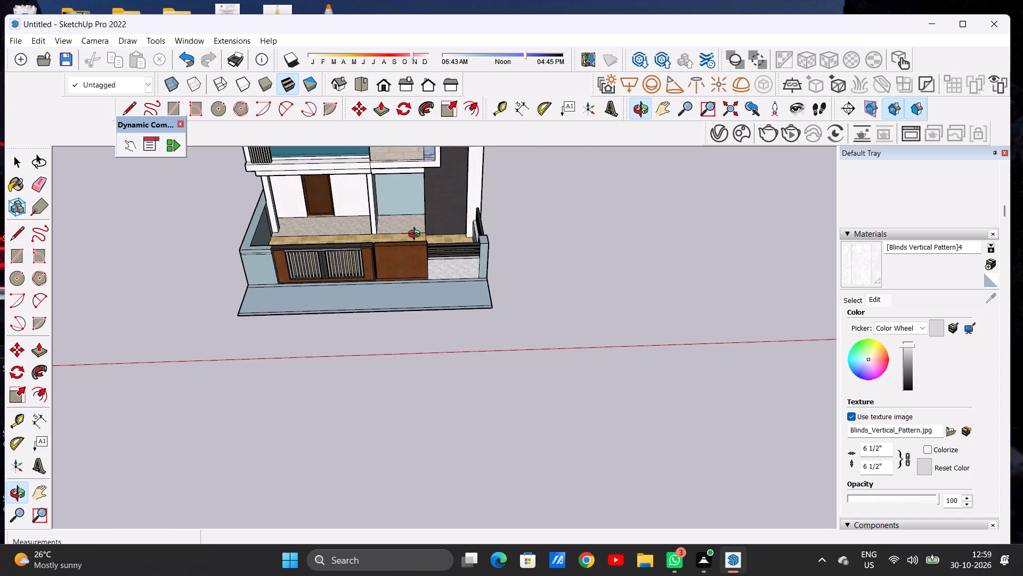
middle_drag(417, 235, 407, 343)
scroll(428, 304, up, 4)
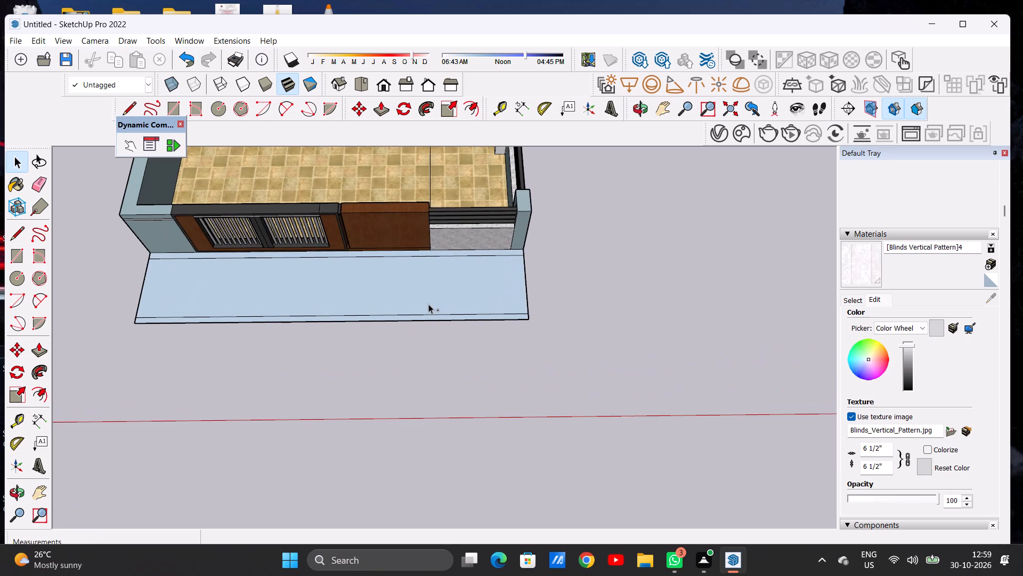
Undo the two edge lines and the ground strip in front of the gate.
key(ctrl+z)
key(ctrl+z)
key(ctrl+z)
Draw a ground rectangle about 67' 6" by 13' 7" in front of the gate, leaving a small gap from the boundary wall.
scroll(425, 285, down, 8)
middle_drag(409, 304, 412, 263)
scroll(345, 306, up, 1)
scroll(345, 307, down, 1)
scroll(345, 307, up, 4)
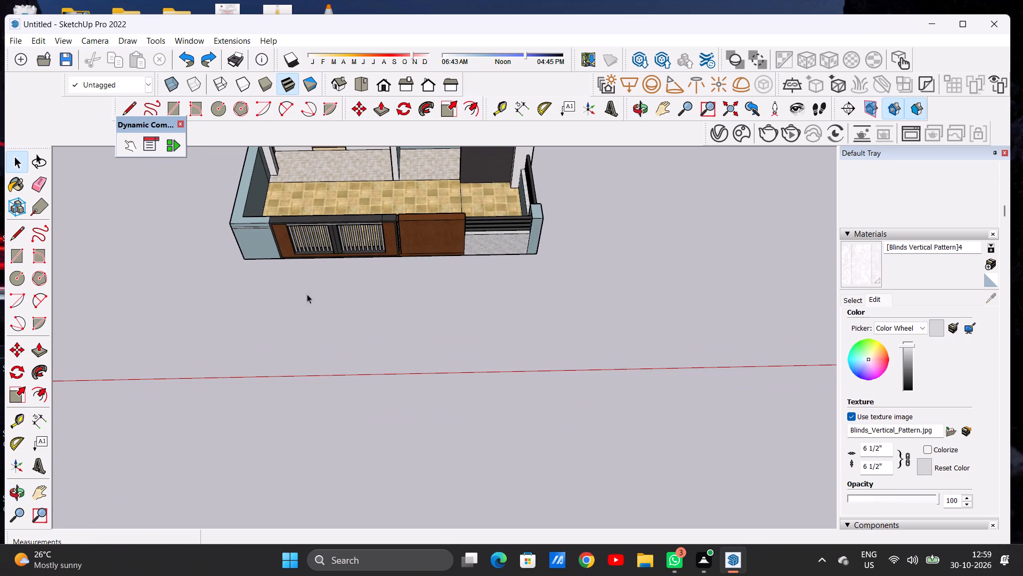
key(r)
scroll(238, 277, up, 6)
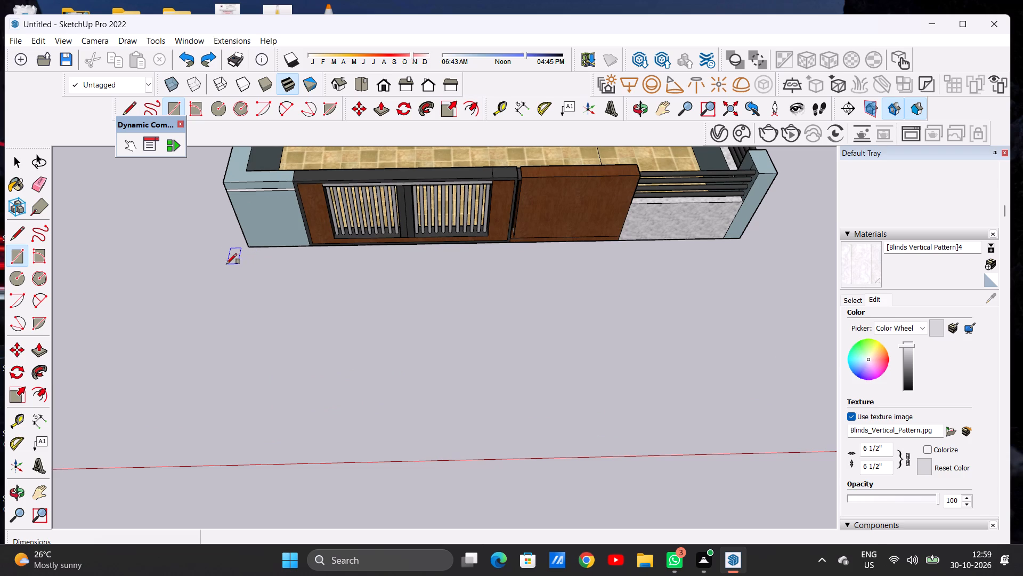
click(220, 265)
scroll(281, 279, down, 6)
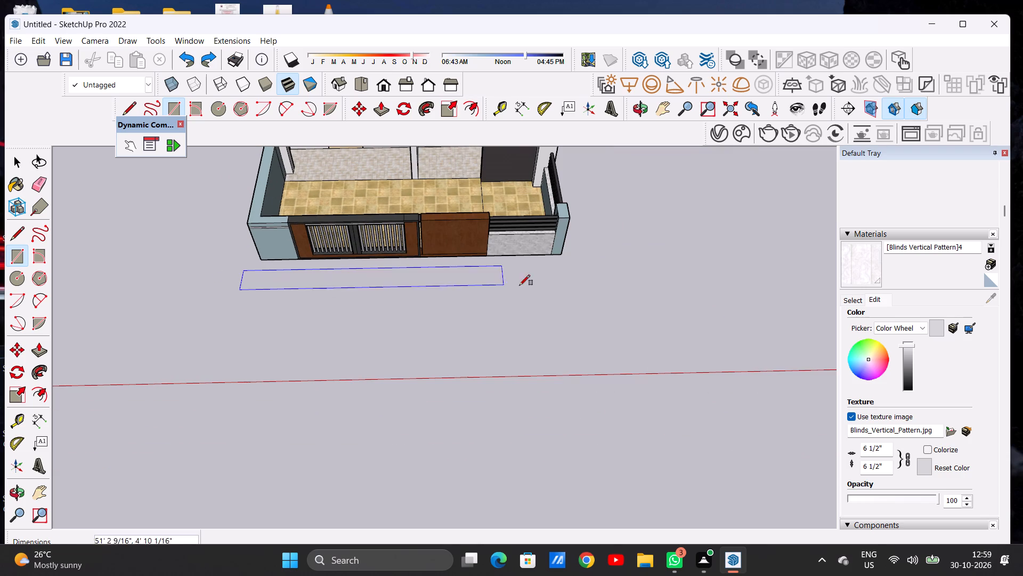
click(594, 319)
key(space)
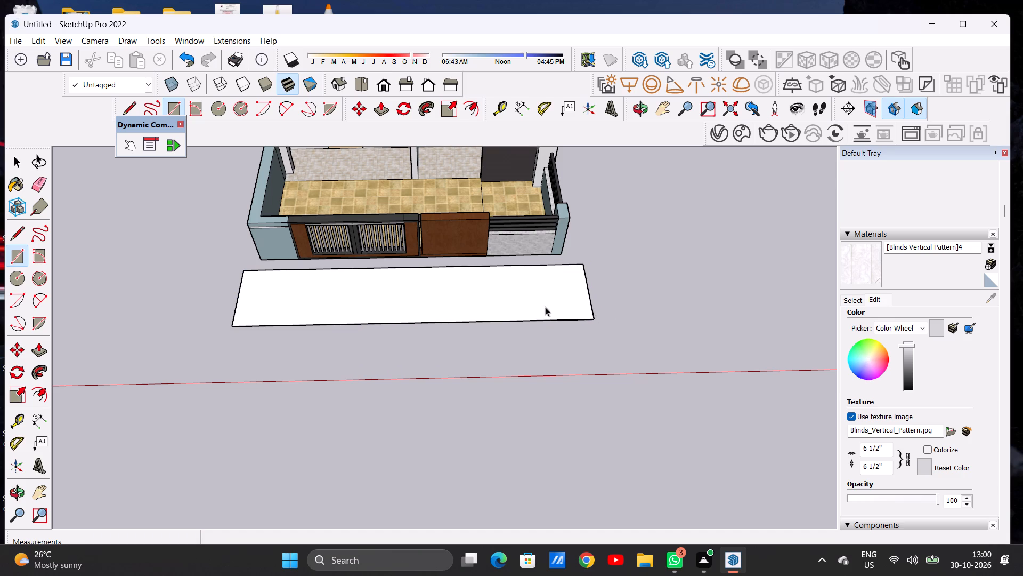
Draw a line along the red axis across the full length of the new strip, close to its edge facing the boundary wall.
scroll(468, 282, up, 8)
scroll(427, 285, down, 8)
middle_drag(438, 300, 445, 225)
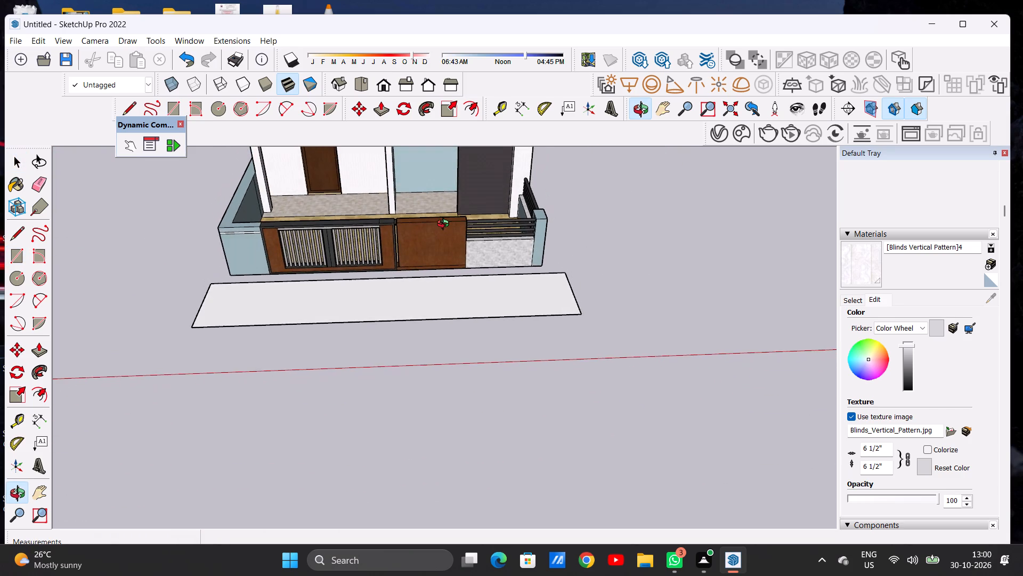
middle_drag(445, 225, 439, 339)
scroll(440, 321, up, 7)
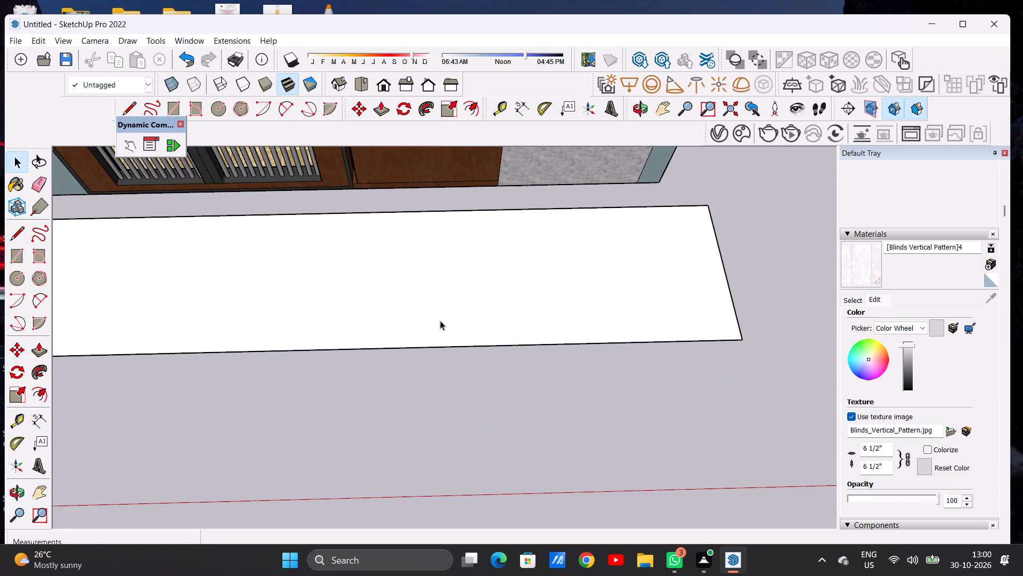
scroll(451, 304, down, 4)
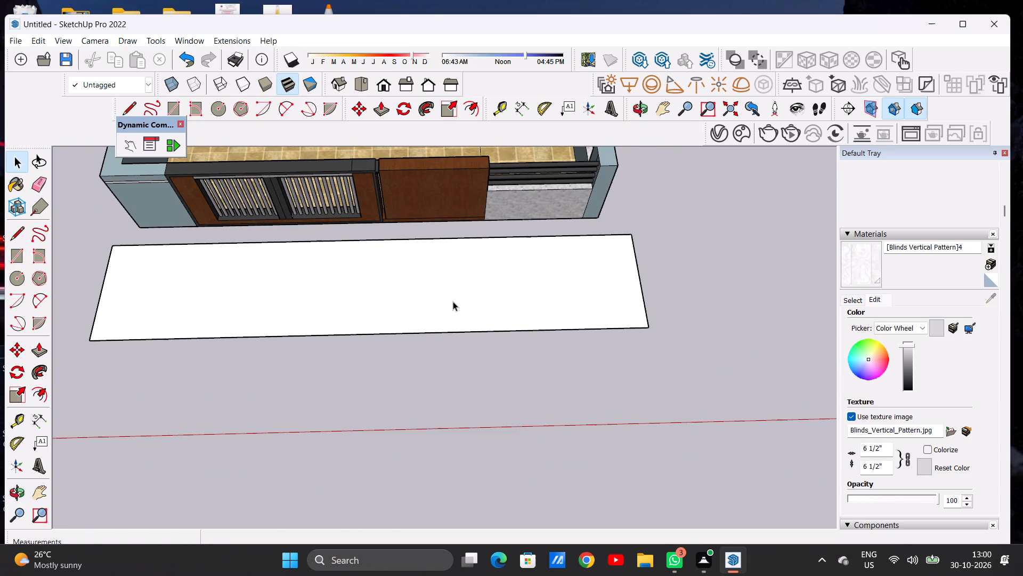
key(l)
scroll(453, 301, down, 4)
scroll(258, 237, up, 4)
scroll(168, 267, up, 5)
scroll(157, 282, down, 1)
scroll(171, 278, up, 6)
click(166, 278)
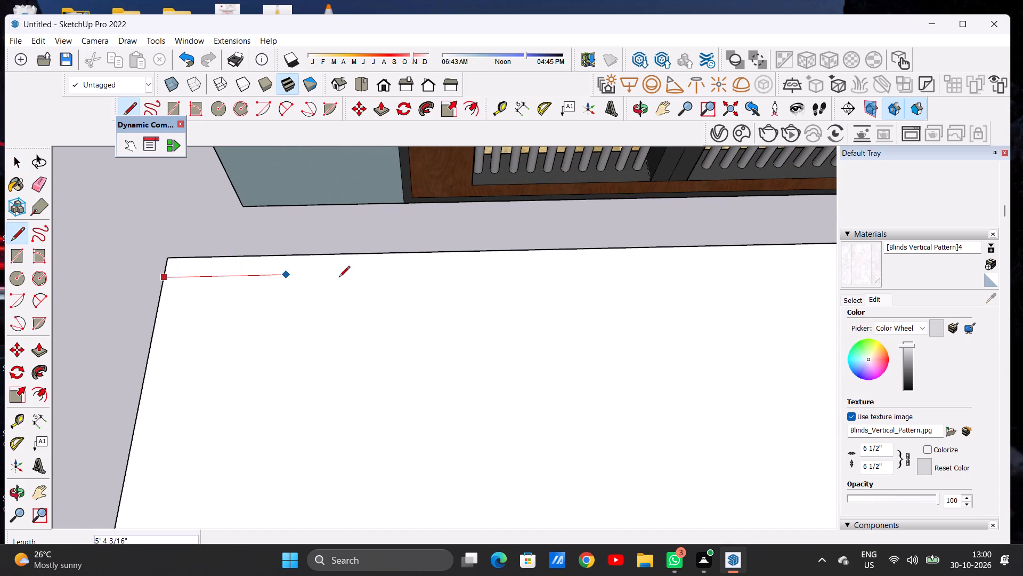
scroll(272, 292, down, 10)
scroll(416, 286, down, 4)
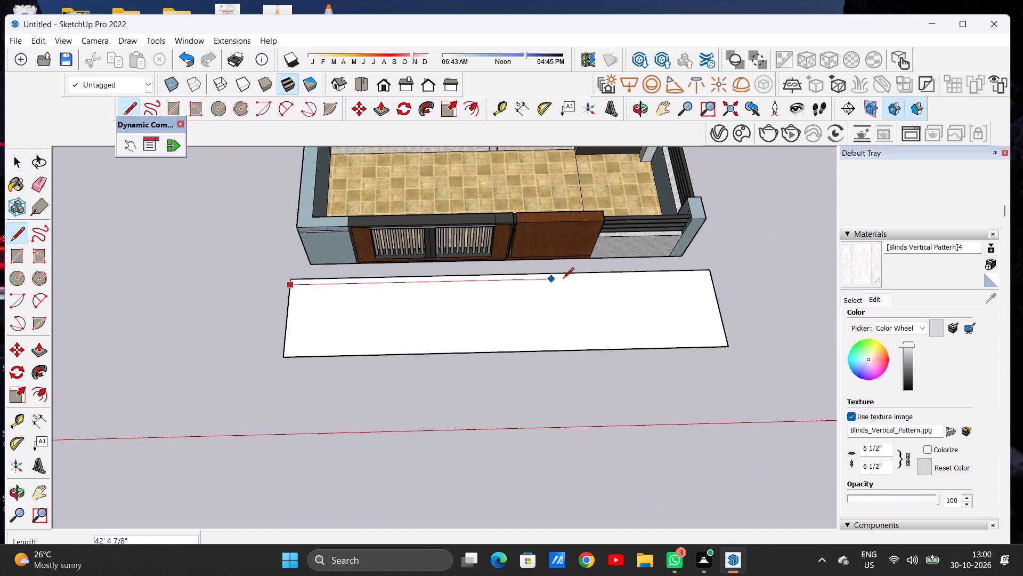
scroll(712, 274, up, 8)
scroll(714, 278, down, 1)
scroll(714, 278, up, 2)
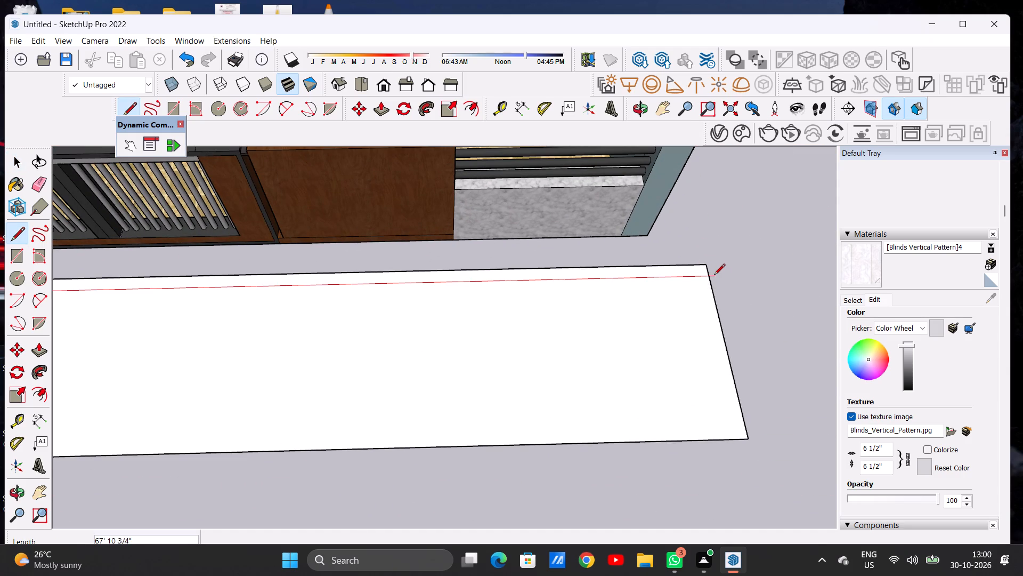
click(710, 276)
Draw a line about 67' 6" long along the red axis across the strip, close to its outer edge.
scroll(699, 272, down, 6)
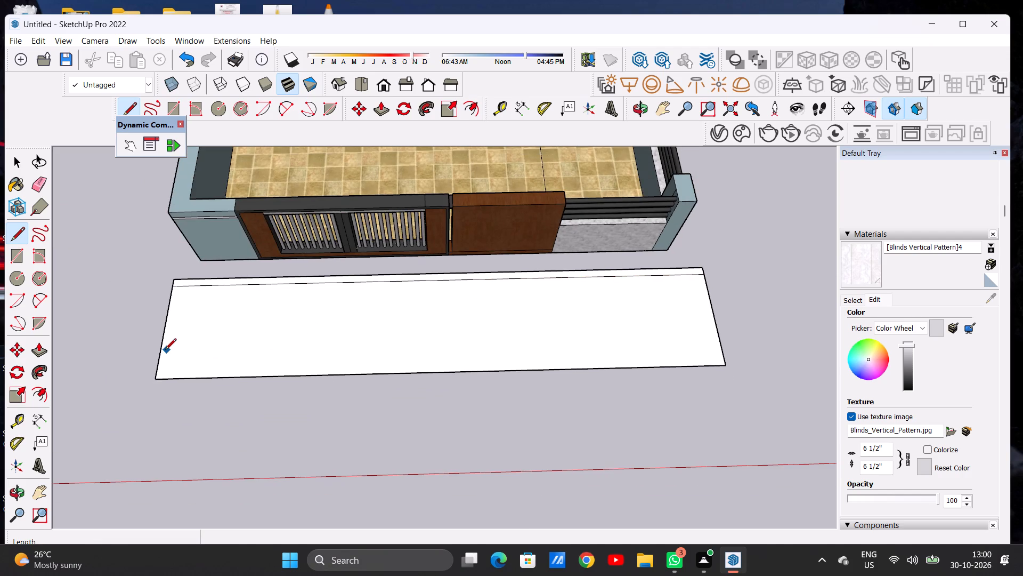
scroll(165, 350, up, 5)
click(152, 378)
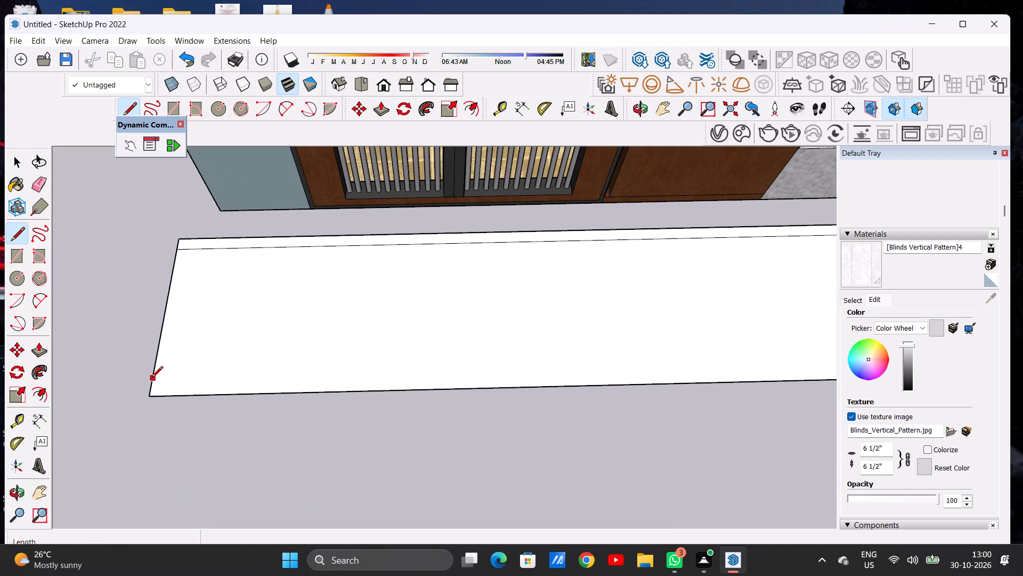
scroll(204, 368, down, 11)
scroll(534, 361, up, 3)
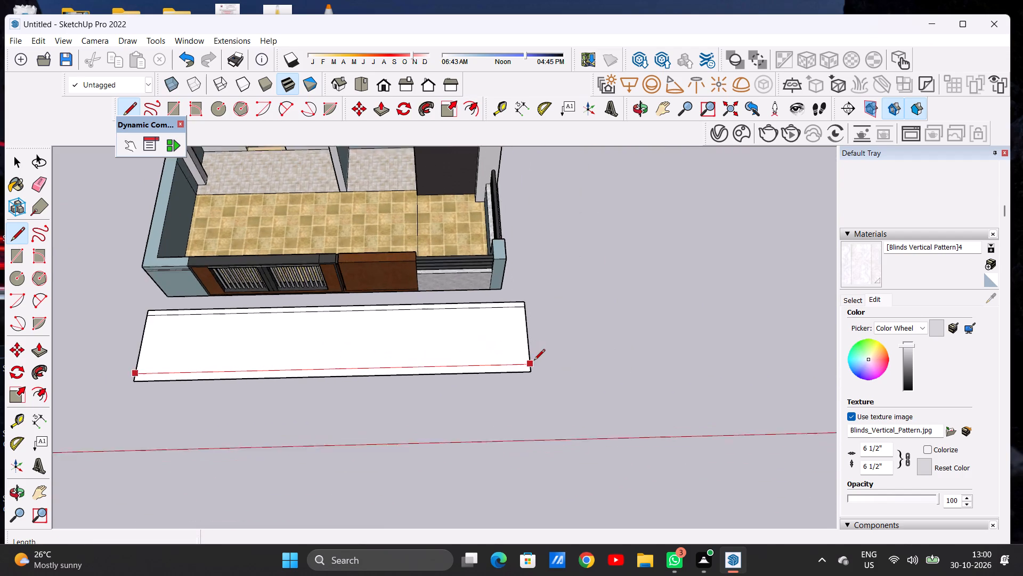
scroll(534, 361, up, 2)
click(531, 363)
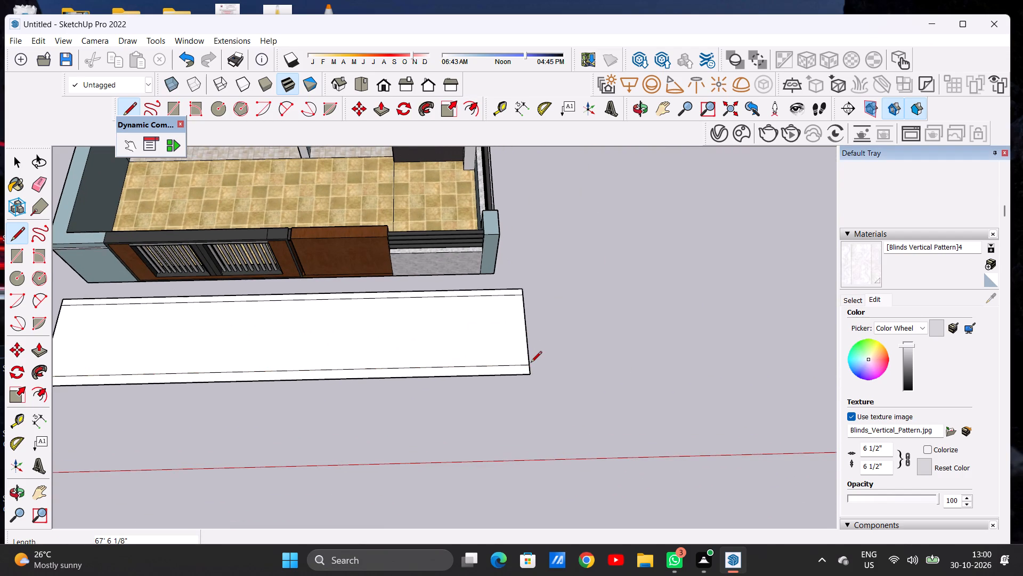
key(space)
Draw a narrow rectangle about 13' 10" by 1' 11" inside the strip, near the end beside the slatted gate.
scroll(567, 343, down, 9)
scroll(282, 352, up, 6)
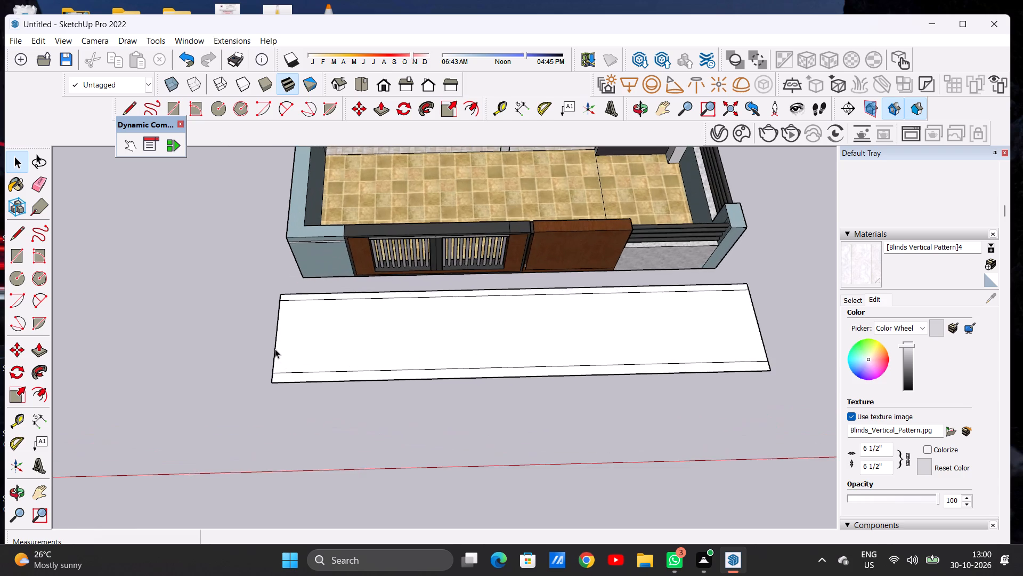
scroll(272, 348, down, 7)
middle_drag(278, 348, 278, 360)
scroll(342, 340, up, 2)
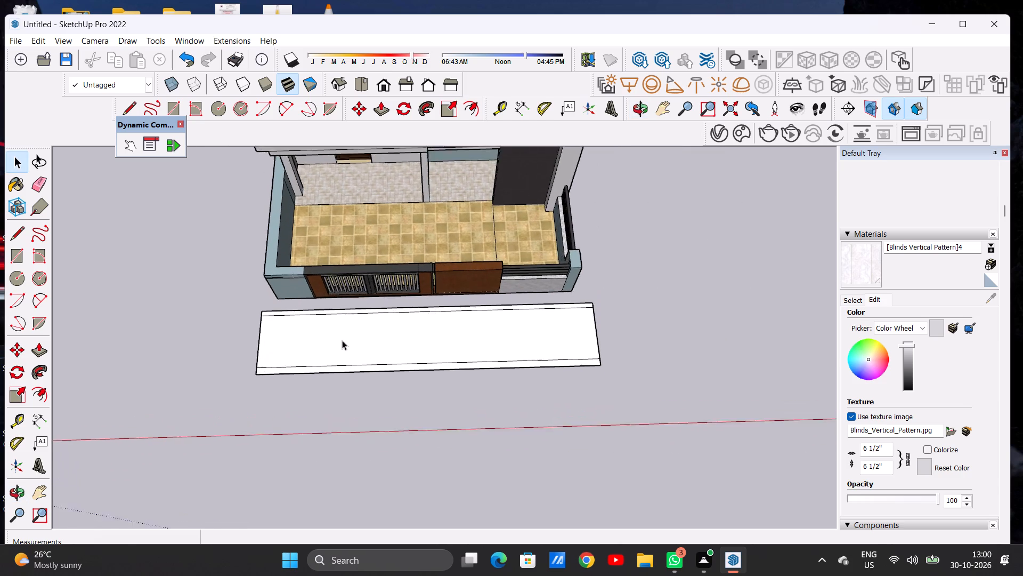
scroll(342, 340, up, 2)
key(r)
scroll(260, 345, up, 6)
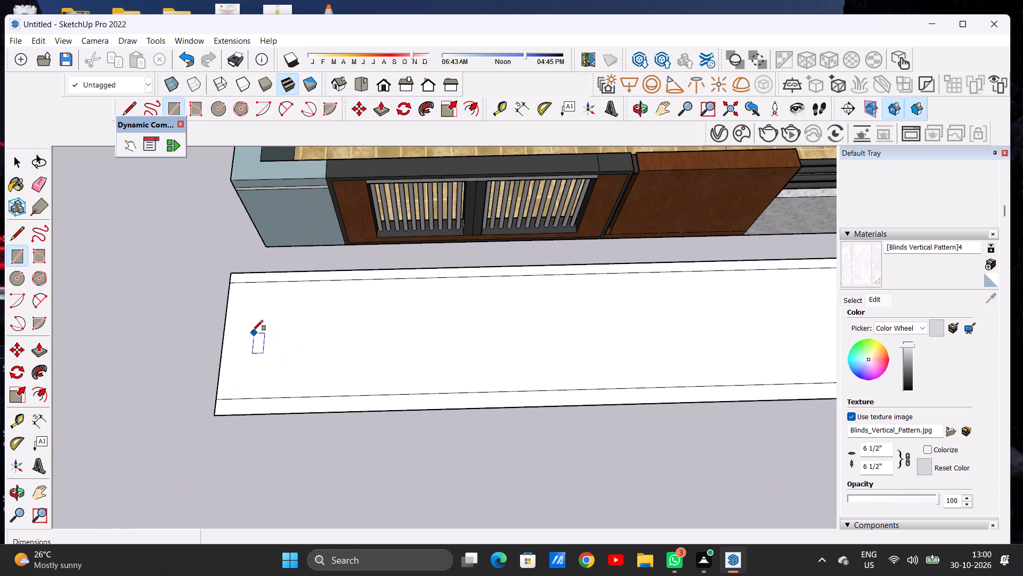
click(238, 317)
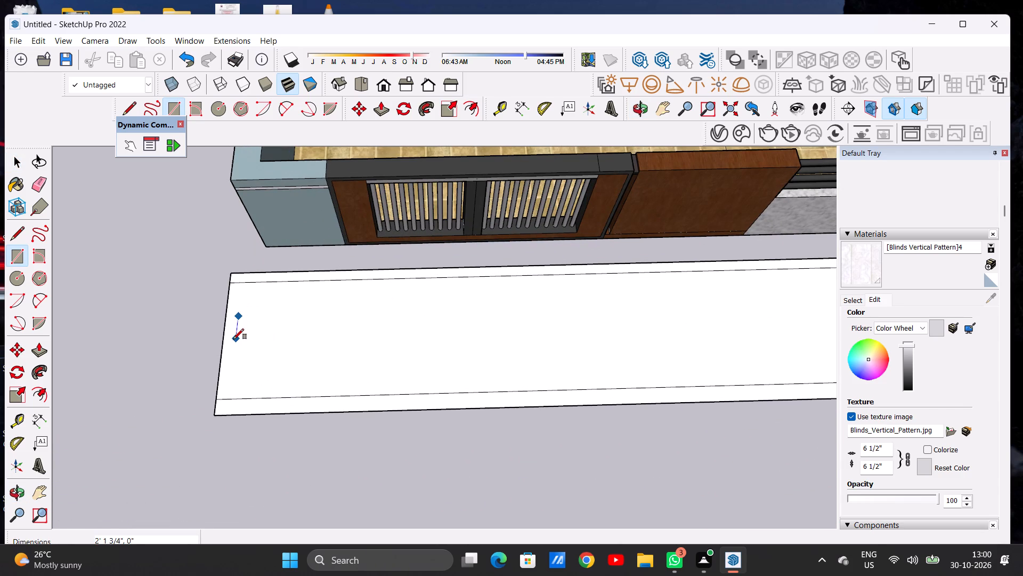
click(233, 339)
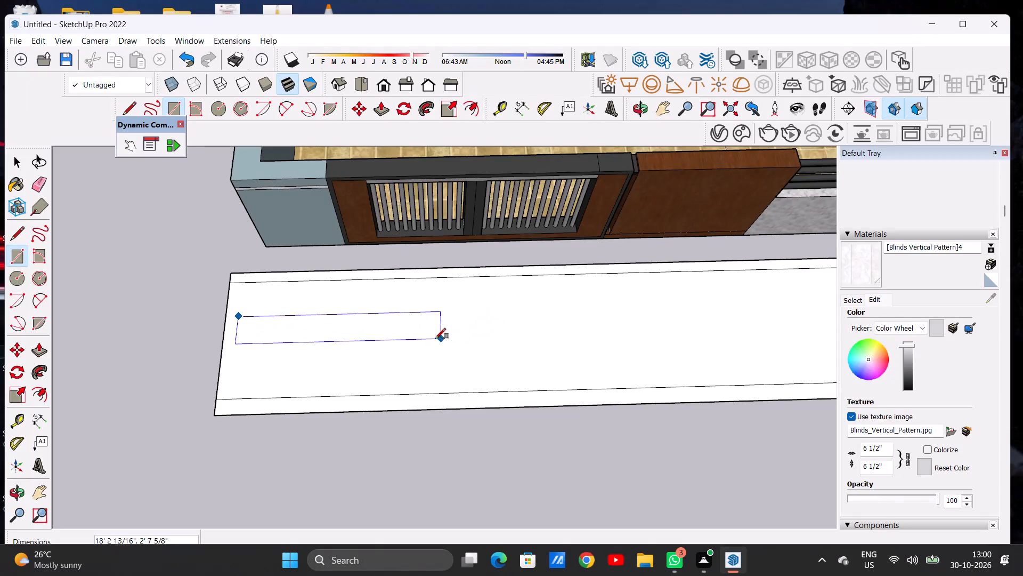
click(392, 332)
key(space)
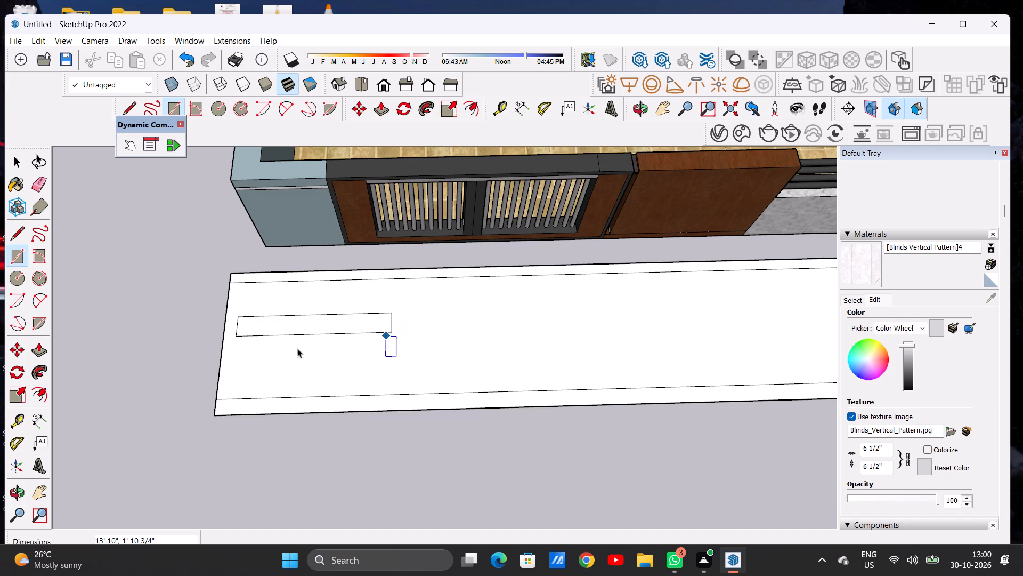
Move the narrow rectangle, with its edges, about 2' 3" across the strip toward the outer edge.
scroll(271, 361, down, 7)
scroll(319, 344, up, 9)
double_click(327, 341)
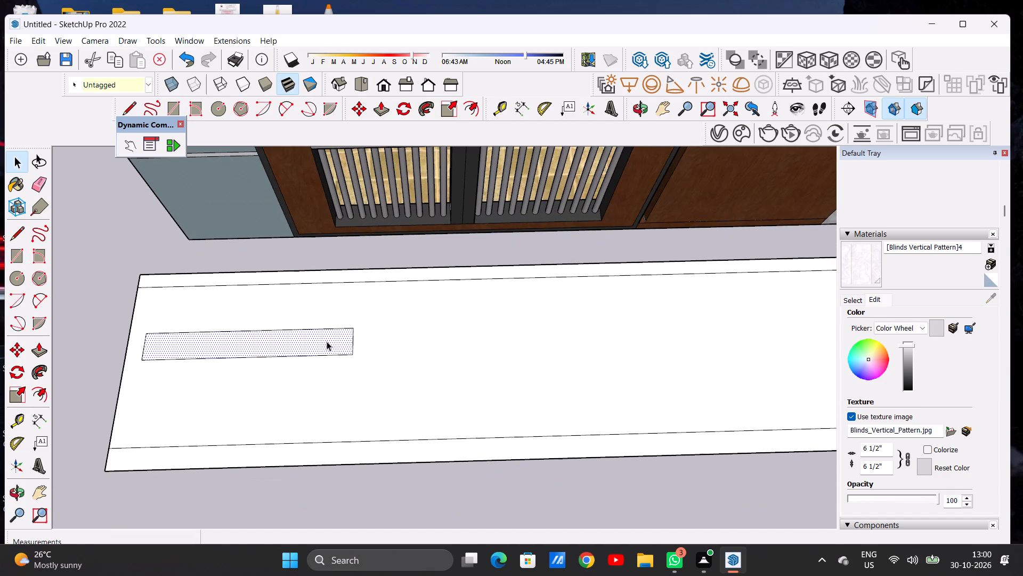
key(m)
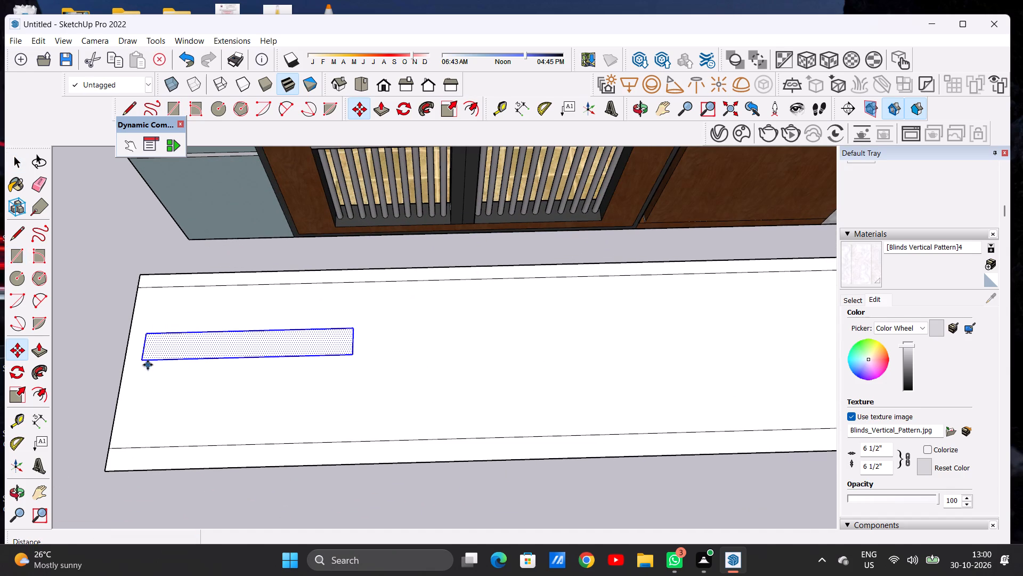
click(144, 363)
click(134, 393)
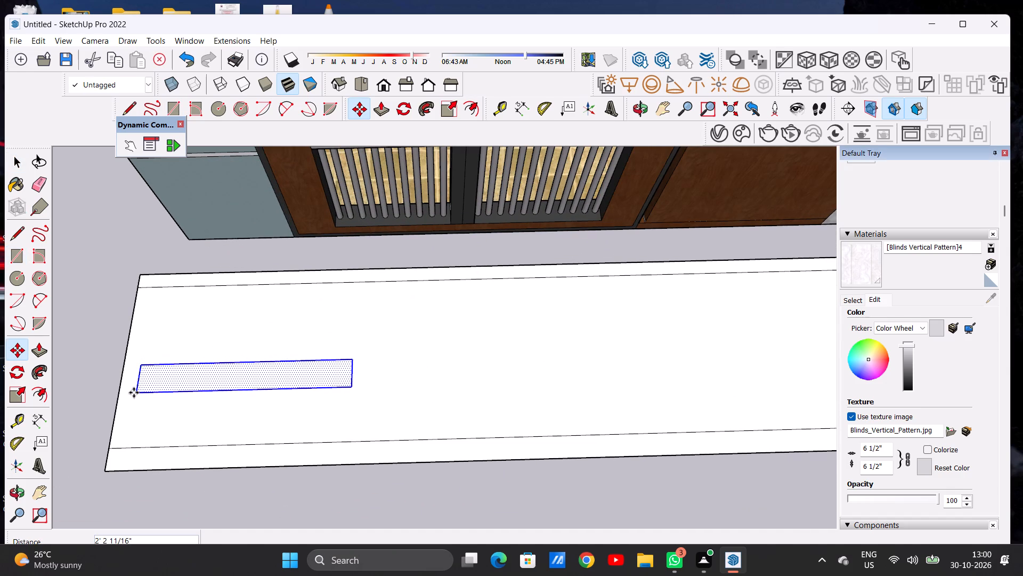
Copy the narrow rectangle twice along the strip, placing one near the middle and another about 24' 3" farther toward the far end.
click(355, 386)
scroll(303, 381, down, 9)
scroll(438, 381, up, 1)
scroll(438, 381, down, 1)
scroll(438, 381, up, 3)
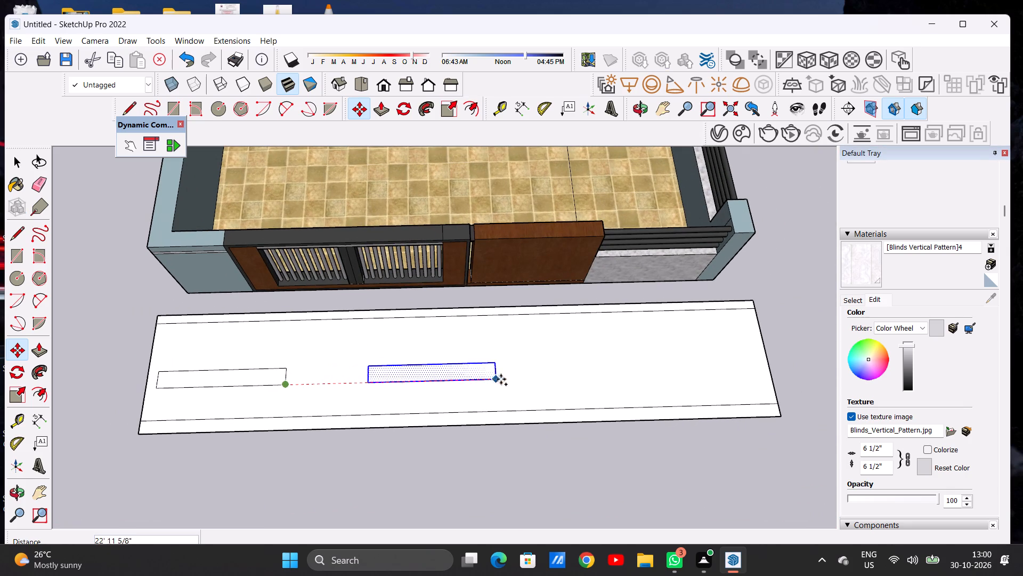
click(523, 378)
click(523, 378)
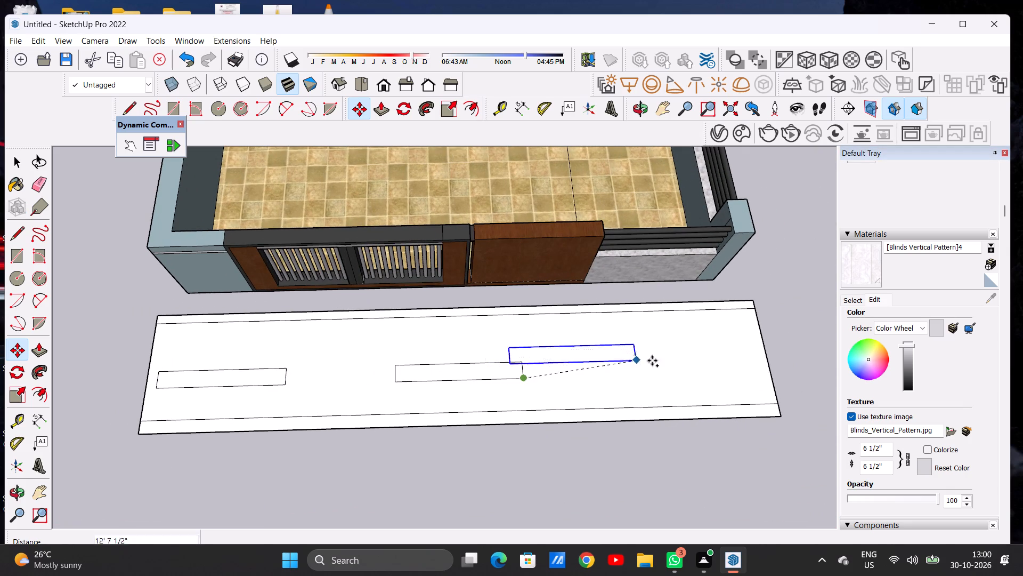
click(746, 367)
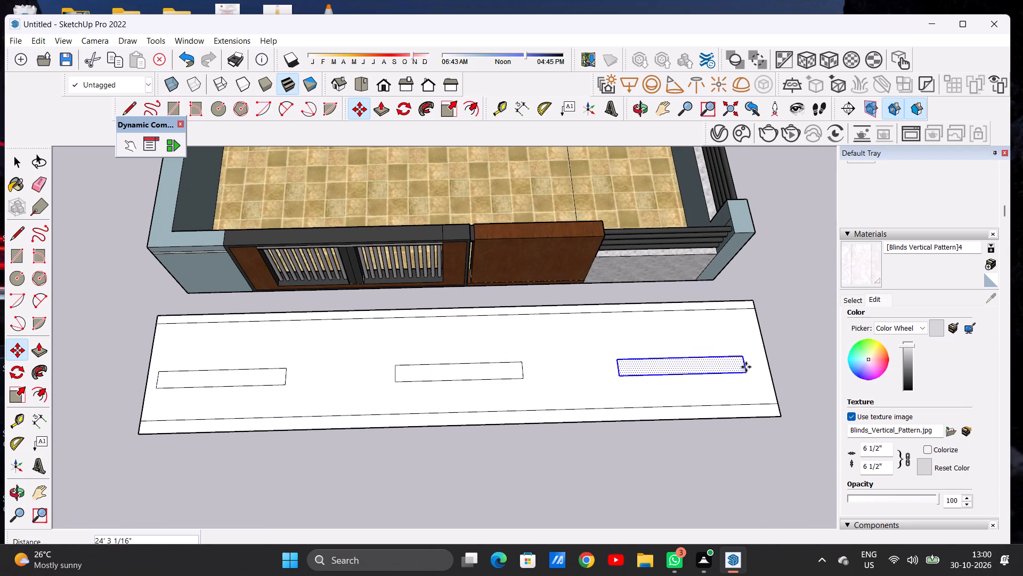
key(space)
scroll(434, 358, down, 10)
click(695, 316)
scroll(368, 400, down, 4)
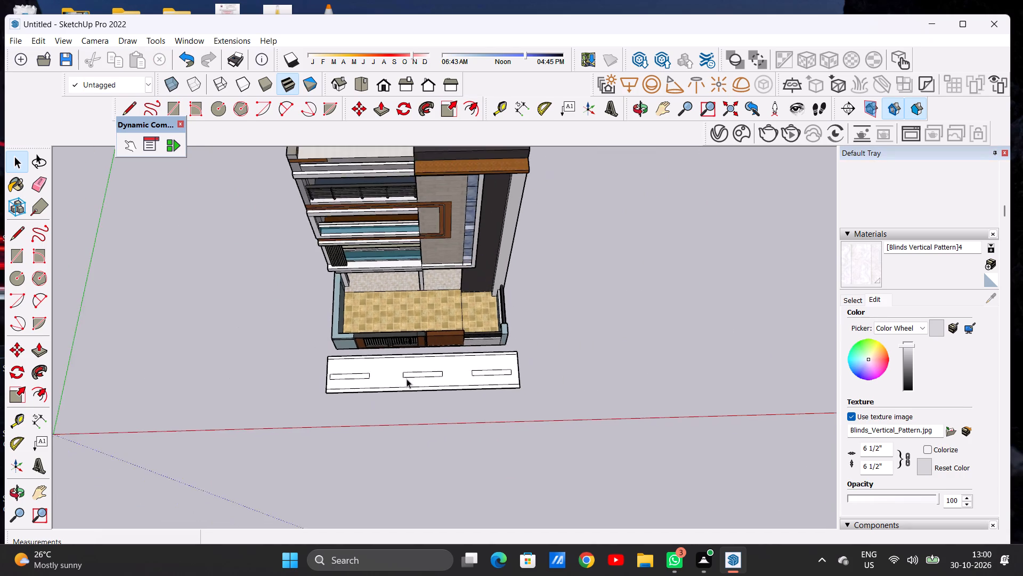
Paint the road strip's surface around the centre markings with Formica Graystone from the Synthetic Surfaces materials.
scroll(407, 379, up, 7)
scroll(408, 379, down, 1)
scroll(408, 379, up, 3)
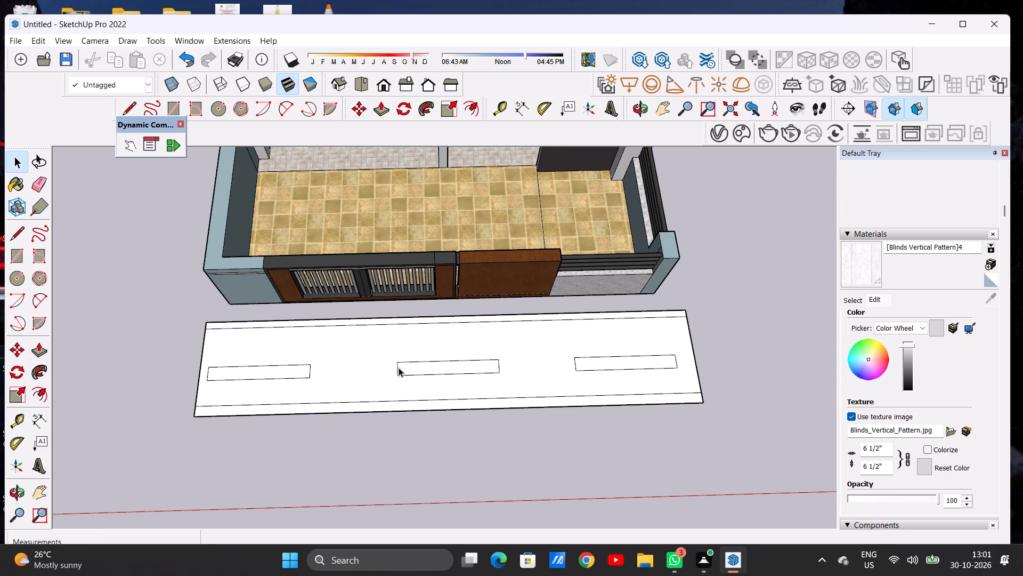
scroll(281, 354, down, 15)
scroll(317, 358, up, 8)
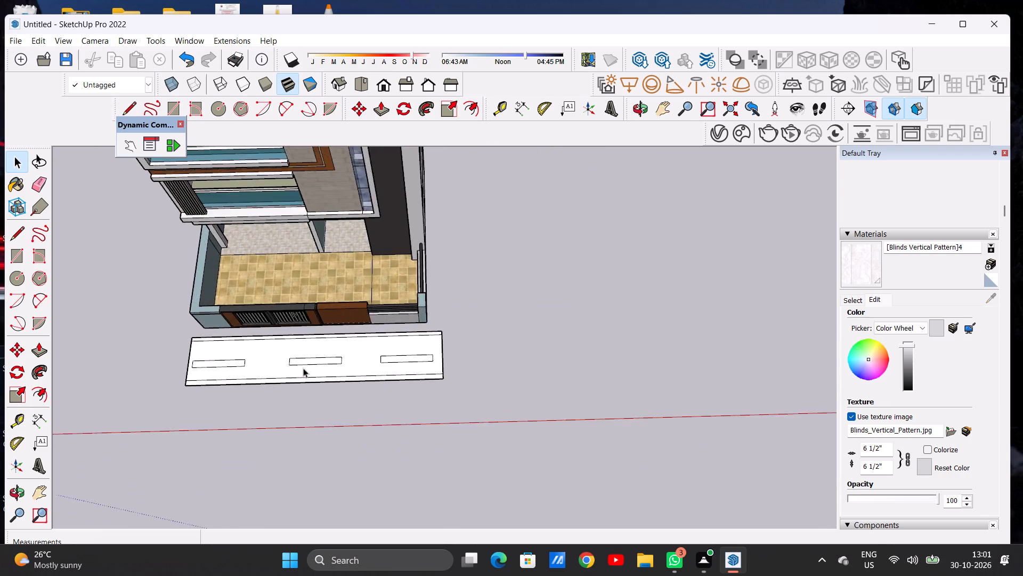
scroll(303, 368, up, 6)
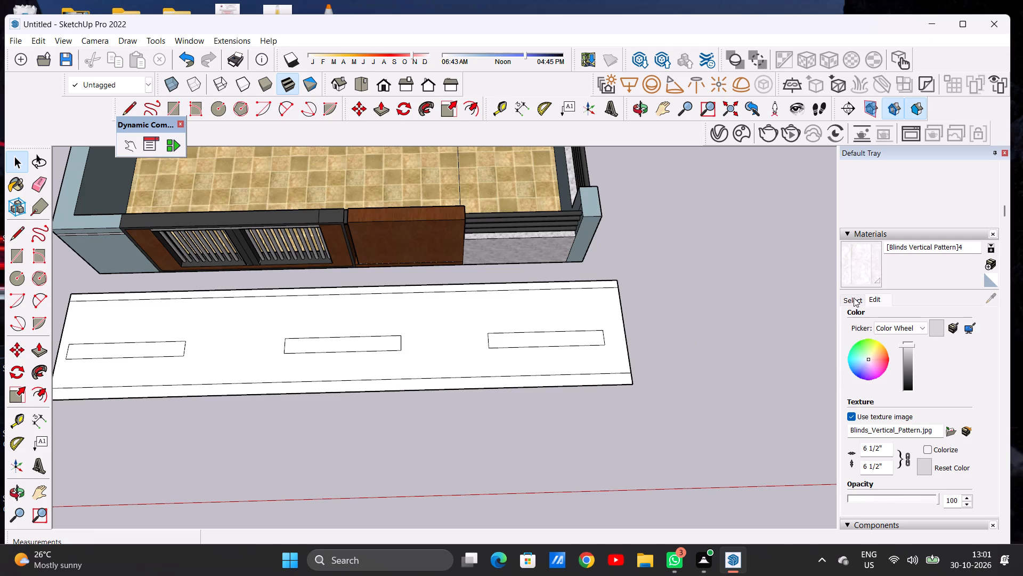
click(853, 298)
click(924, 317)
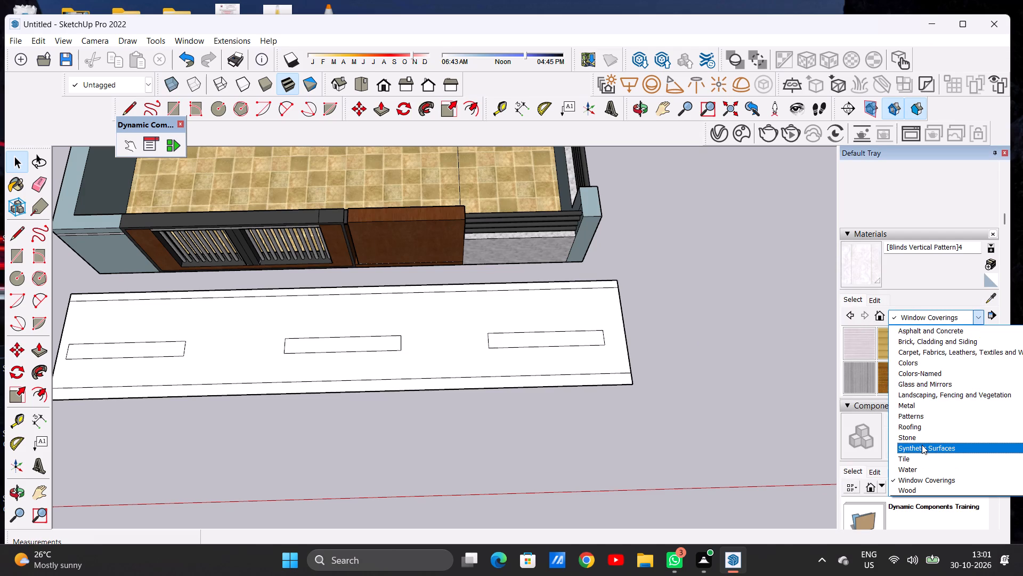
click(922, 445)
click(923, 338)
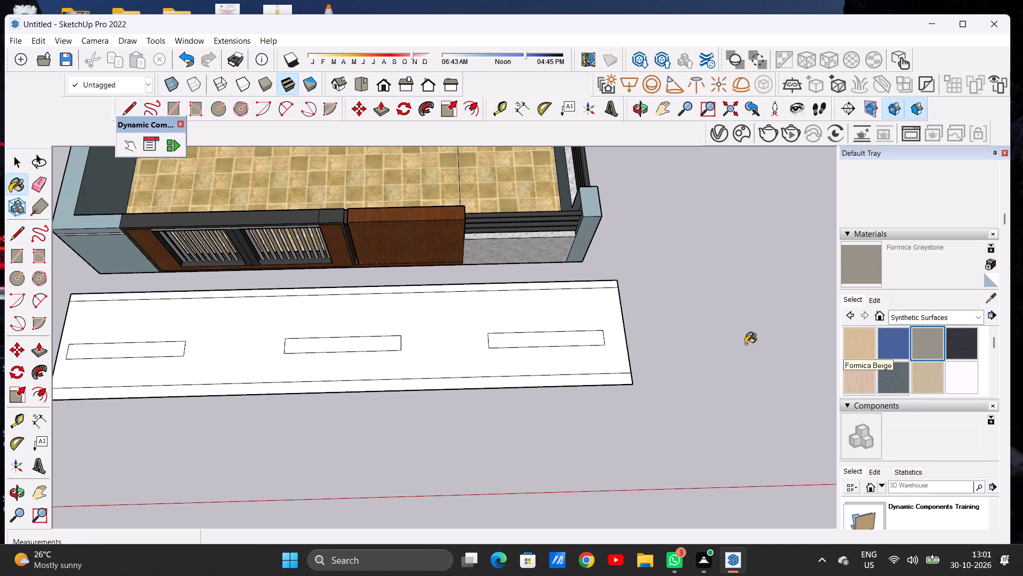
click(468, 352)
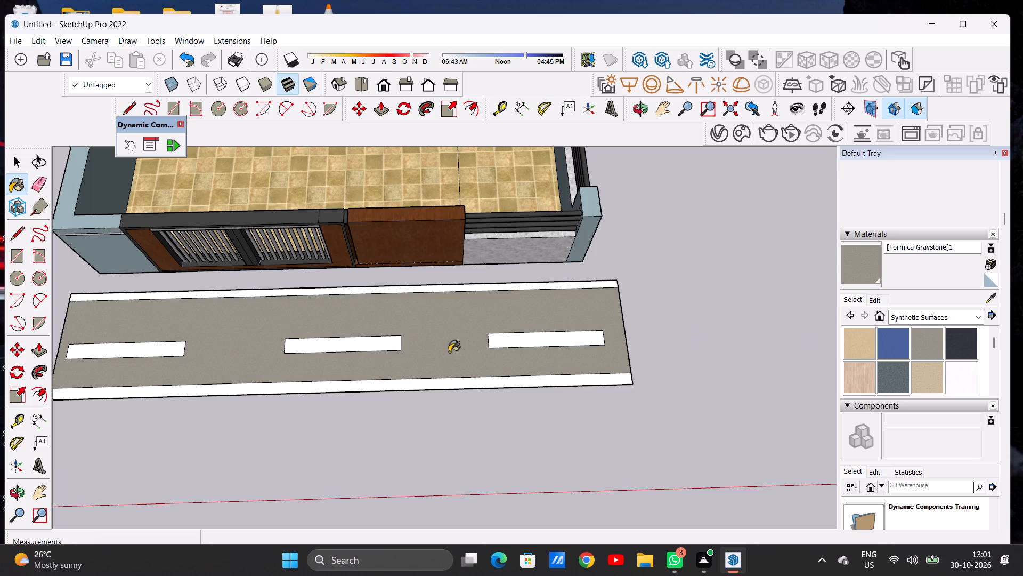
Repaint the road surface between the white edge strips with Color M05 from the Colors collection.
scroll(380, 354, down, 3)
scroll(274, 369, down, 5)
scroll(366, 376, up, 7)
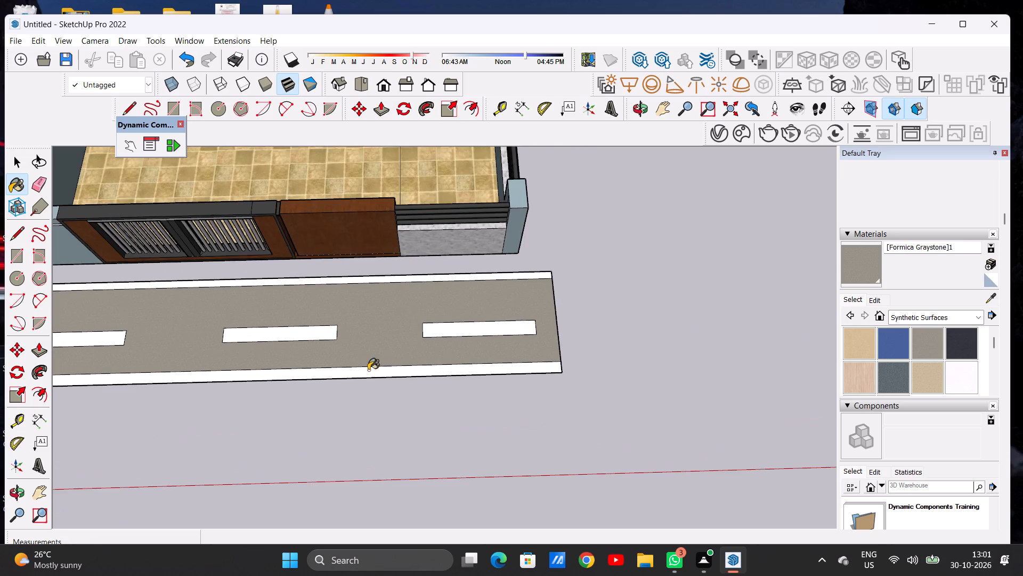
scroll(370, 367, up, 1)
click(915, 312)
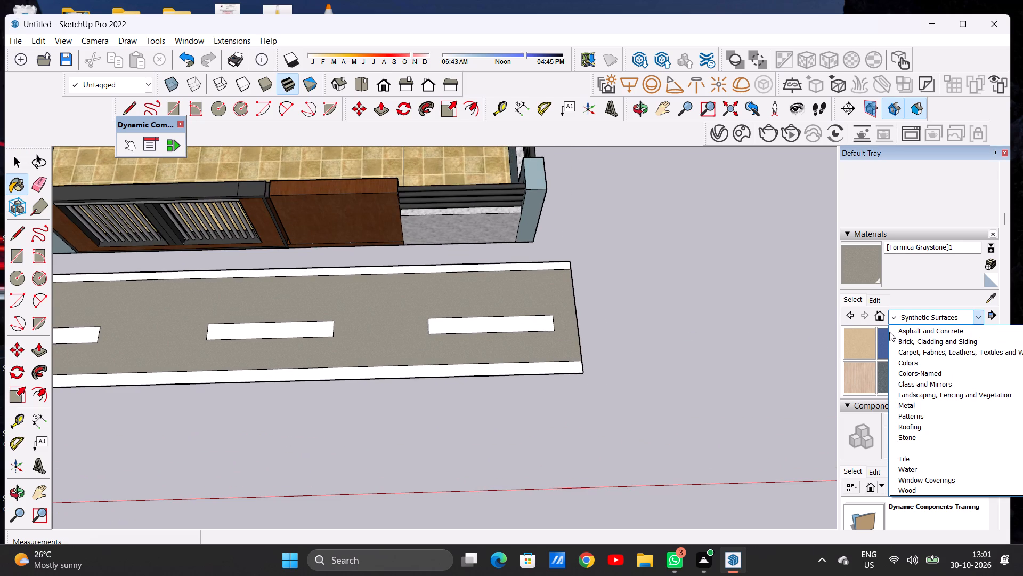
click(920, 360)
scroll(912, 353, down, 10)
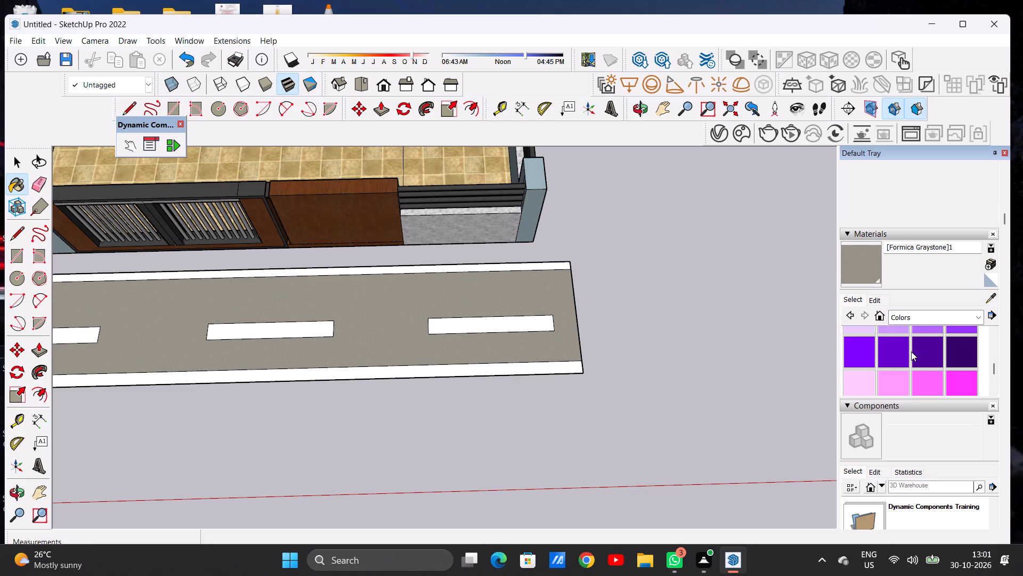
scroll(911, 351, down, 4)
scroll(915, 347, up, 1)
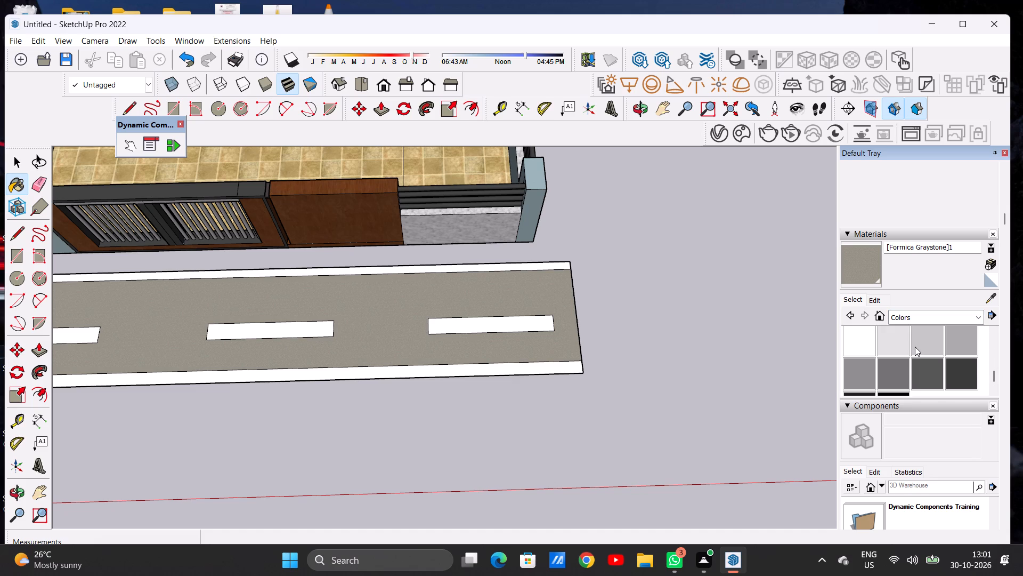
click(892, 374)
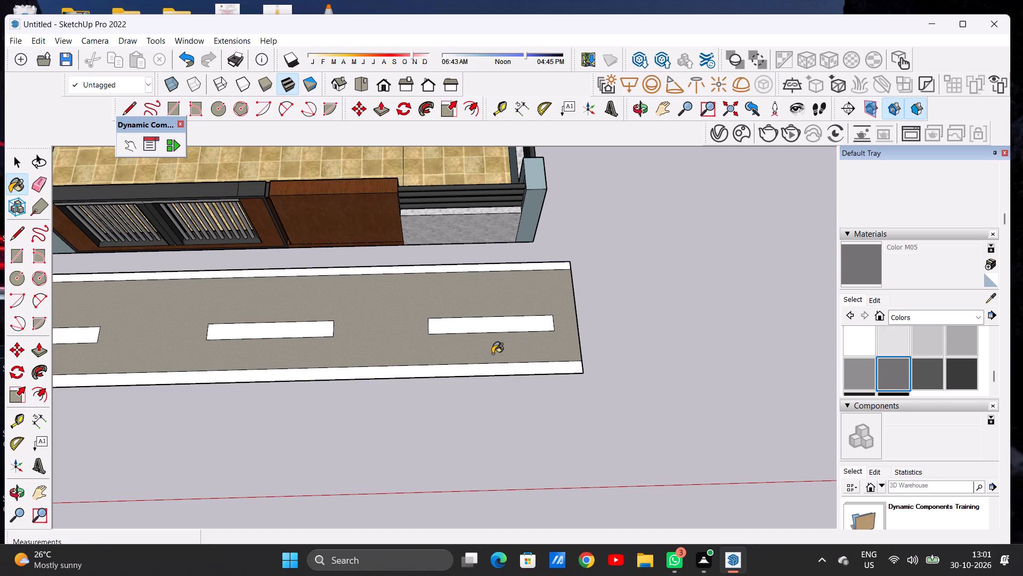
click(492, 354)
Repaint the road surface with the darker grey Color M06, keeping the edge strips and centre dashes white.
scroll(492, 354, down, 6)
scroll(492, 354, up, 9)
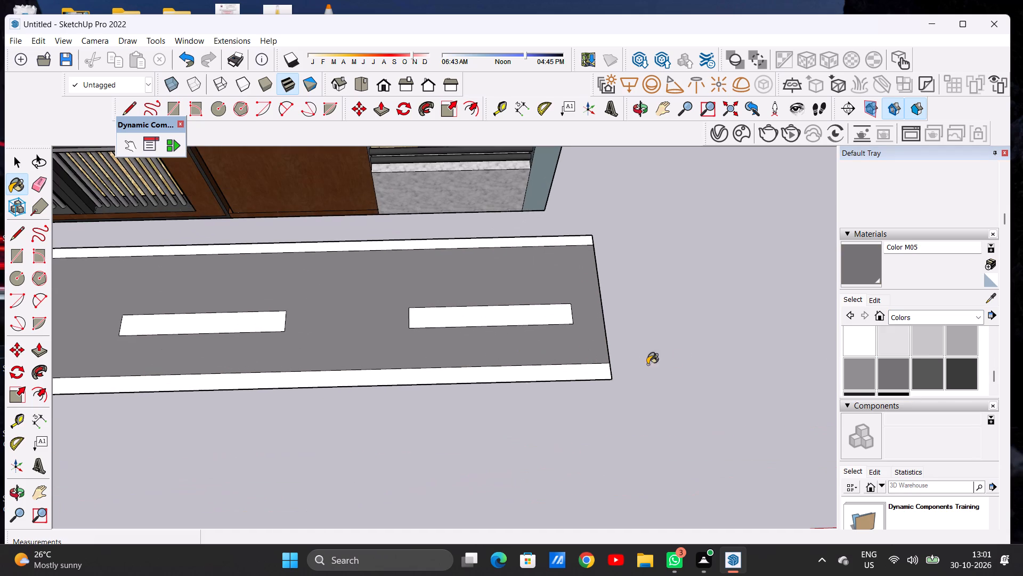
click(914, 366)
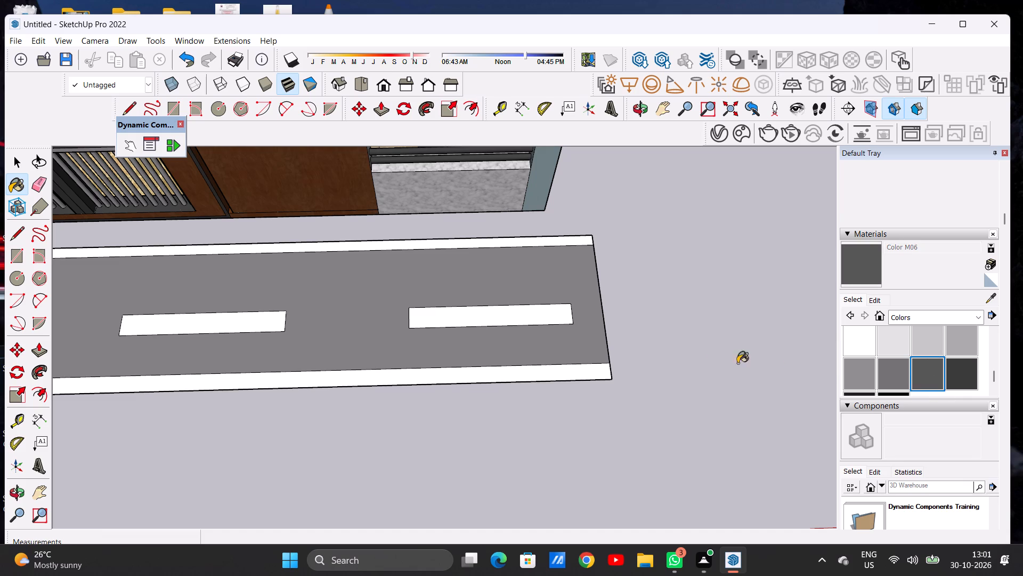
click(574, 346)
Paint the road surface around the white centre dashes with the mid-grey Color M05 and leave the Paint Bucket.
scroll(555, 350, down, 12)
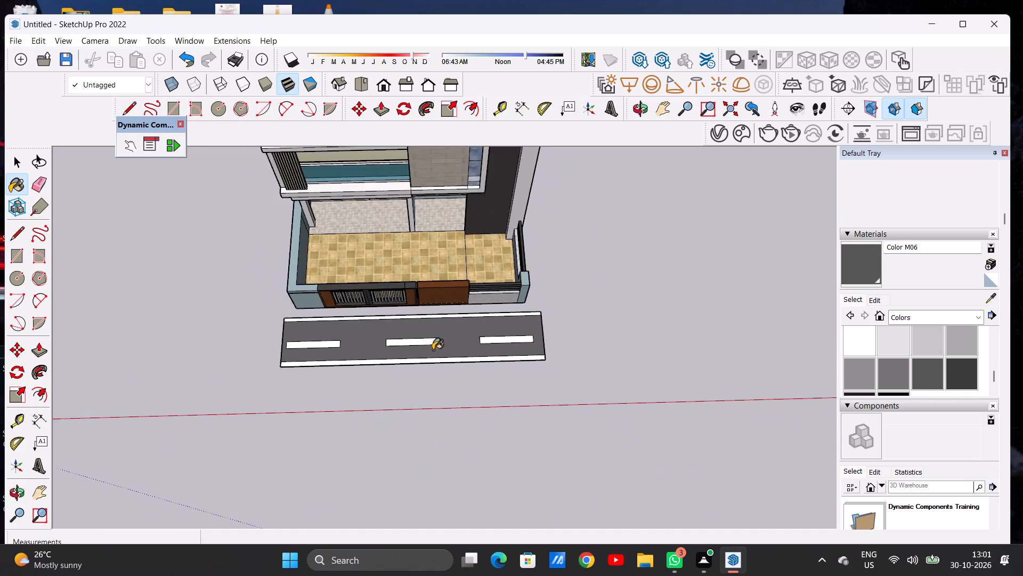
scroll(433, 350, up, 9)
scroll(494, 351, down, 1)
scroll(494, 351, up, 12)
scroll(480, 334, down, 2)
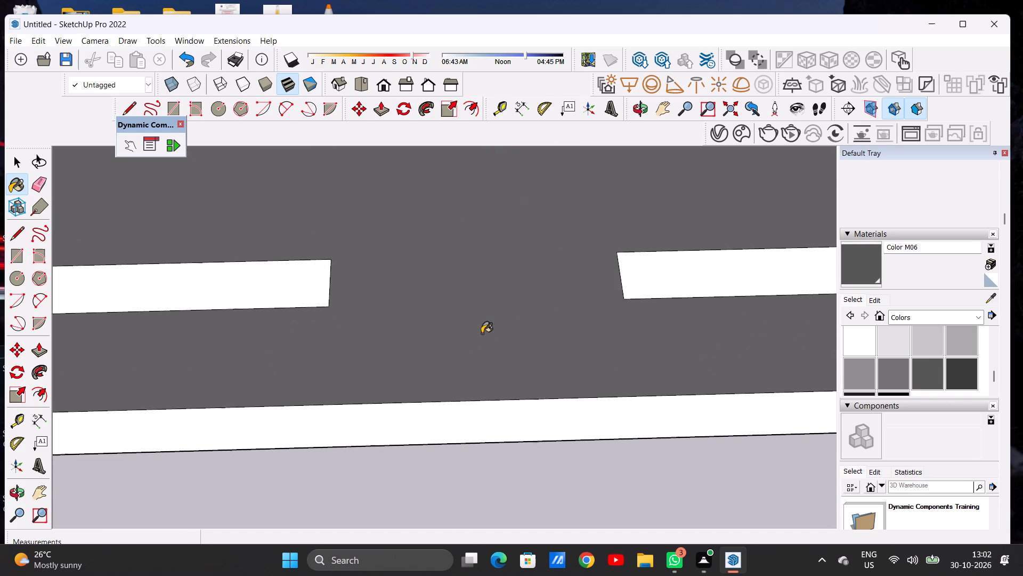
scroll(482, 333, down, 10)
click(903, 366)
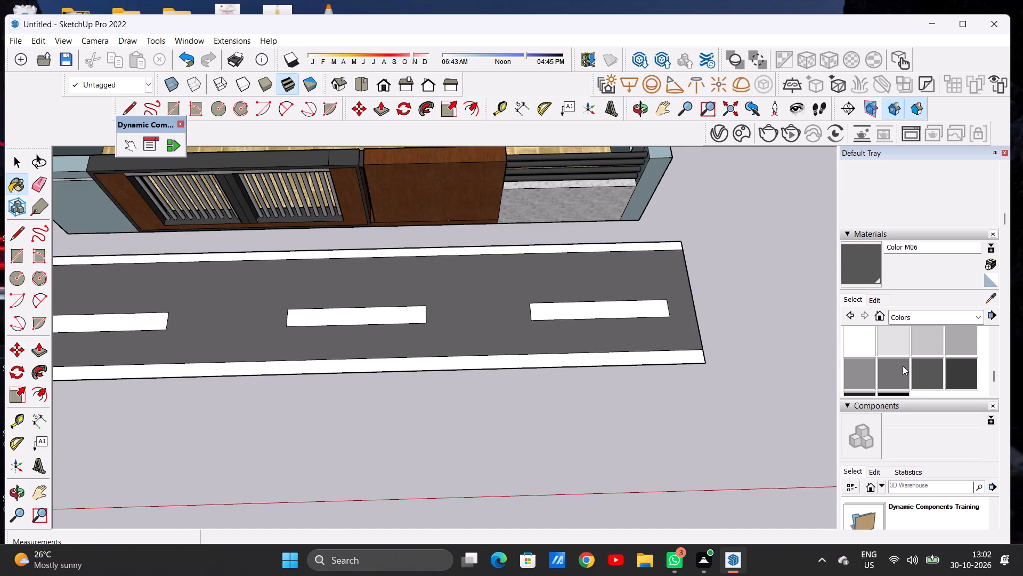
click(463, 313)
scroll(478, 319, down, 10)
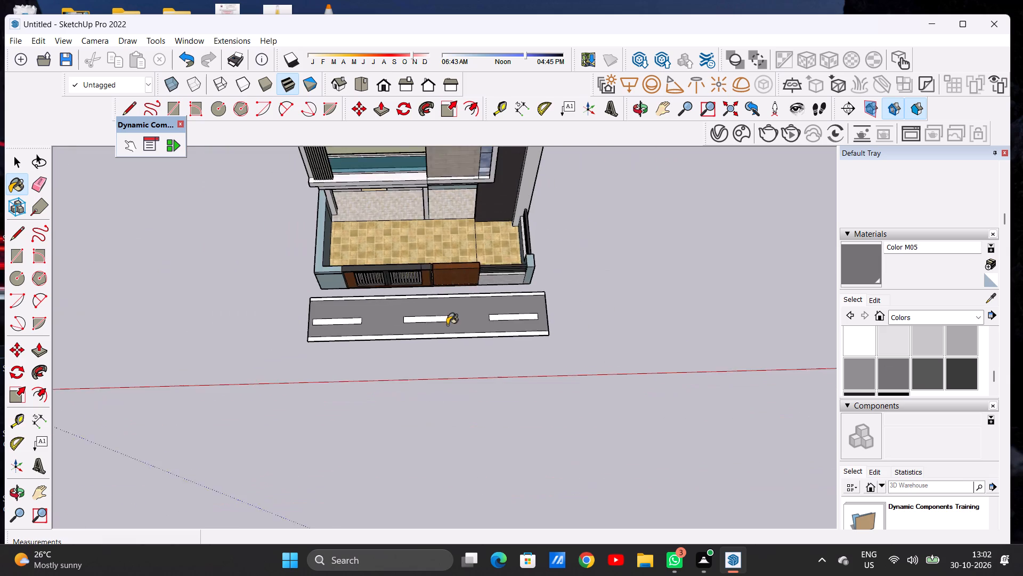
scroll(447, 325, down, 2)
middle_drag(476, 341, 474, 298)
scroll(481, 308, up, 8)
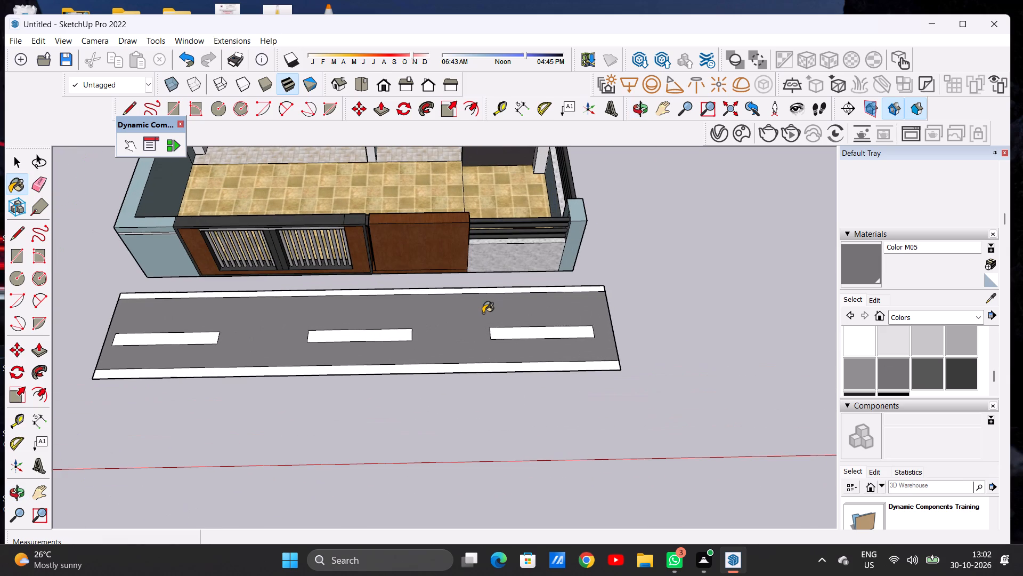
key(space)
Examine the whole house with its boundary wall, gate and road from the front, down to a near eye-level view.
scroll(273, 347, down, 9)
scroll(341, 349, down, 1)
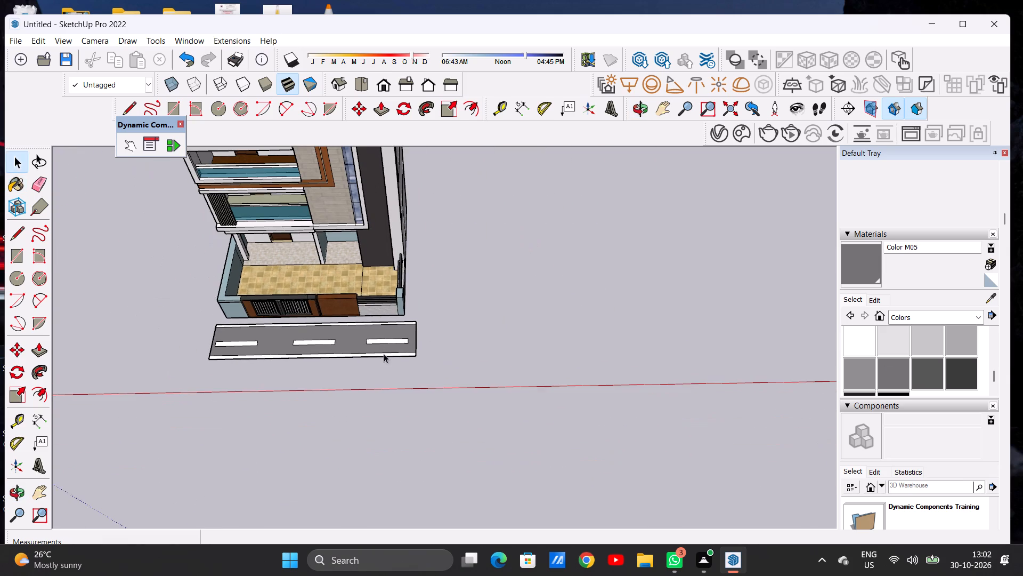
middle_drag(382, 348, 384, 282)
scroll(381, 322, down, 13)
middle_drag(359, 329, 346, 283)
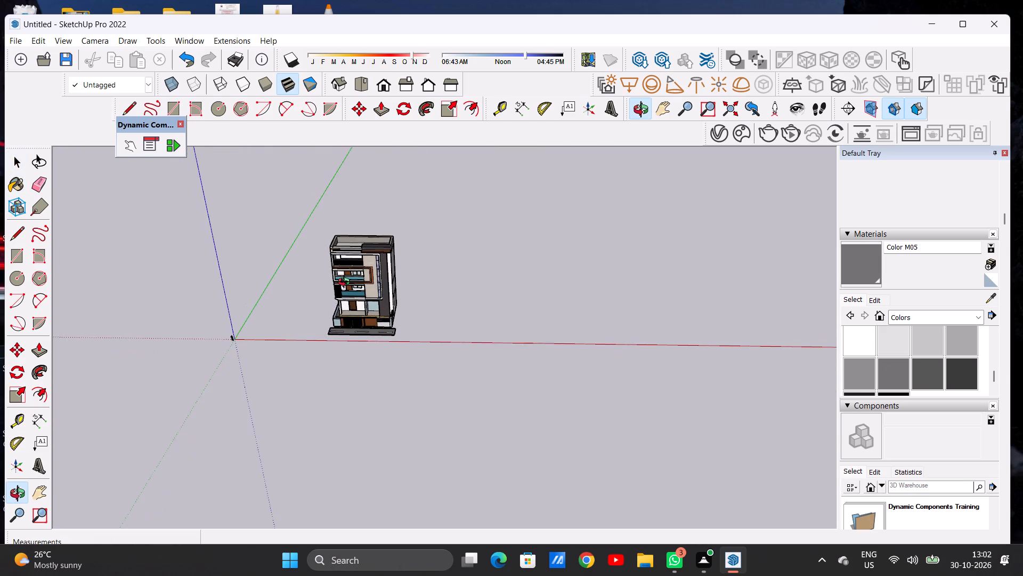
middle_drag(346, 283, 381, 260)
scroll(355, 328, up, 14)
scroll(368, 308, down, 3)
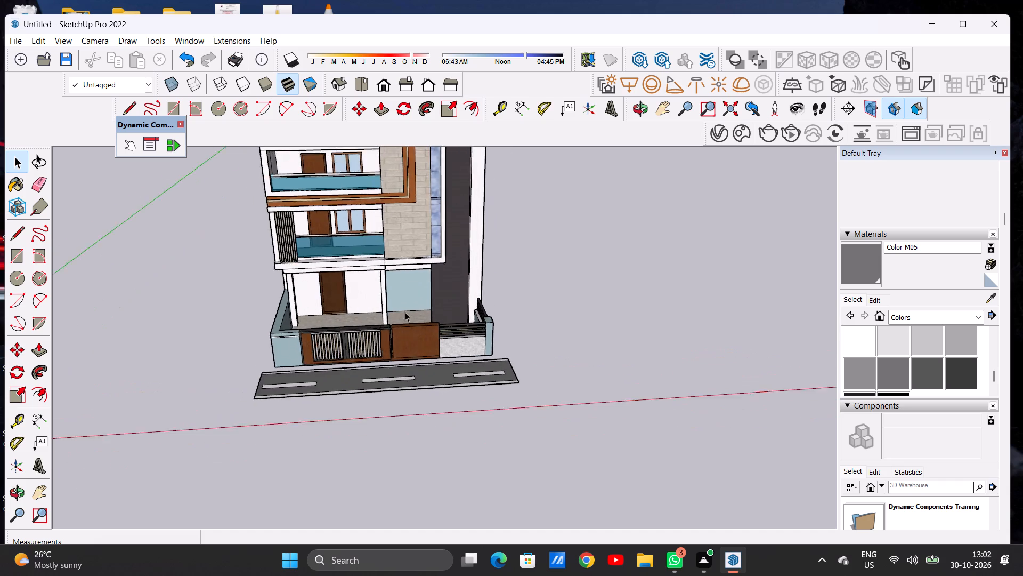
scroll(405, 312, down, 2)
middle_drag(415, 332, 396, 301)
scroll(398, 328, down, 5)
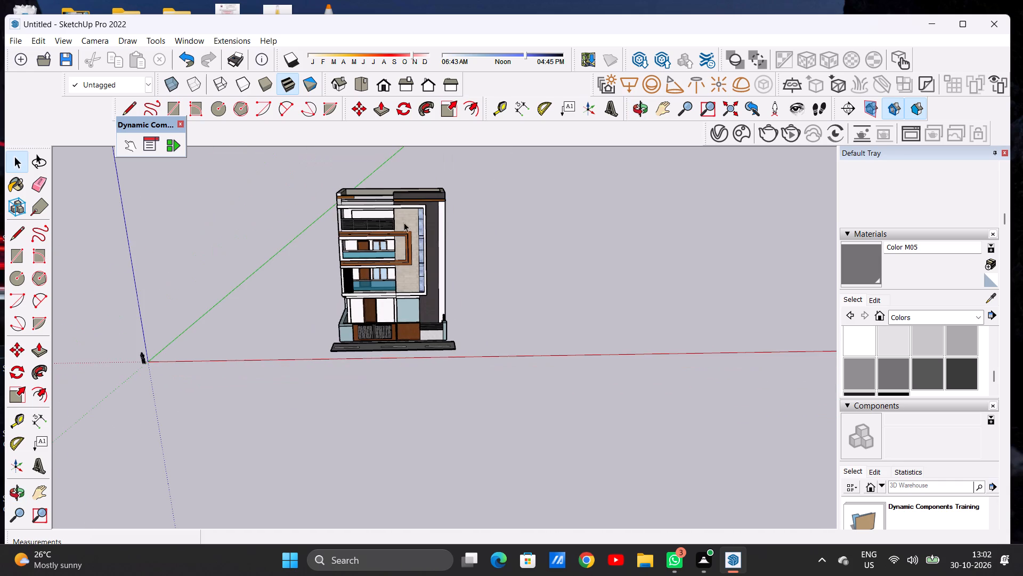
scroll(404, 217, up, 7)
scroll(427, 234, down, 4)
middle_drag(429, 279, 417, 233)
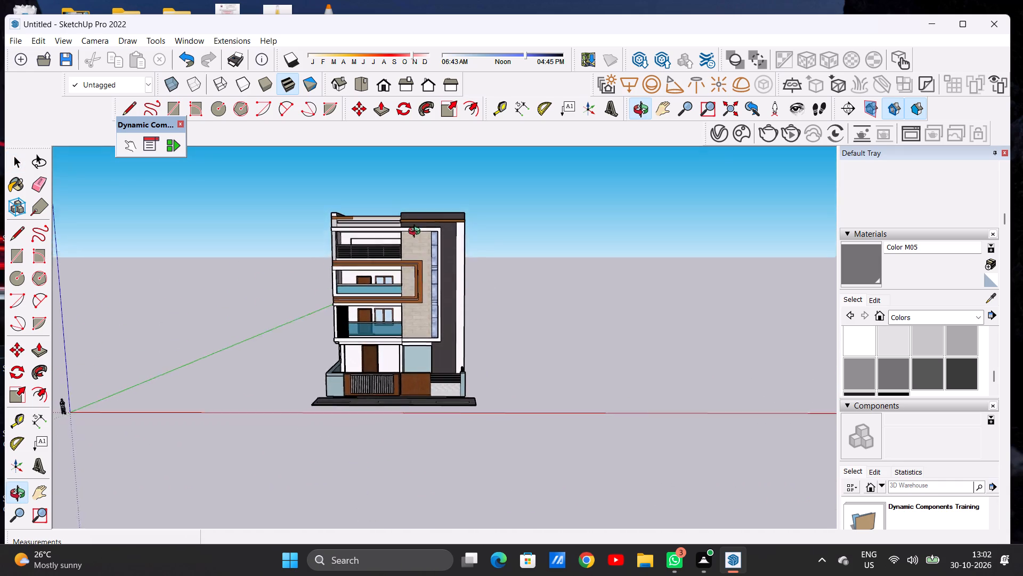
middle_drag(417, 233, 415, 216)
scroll(415, 216, up, 5)
scroll(415, 216, down, 7)
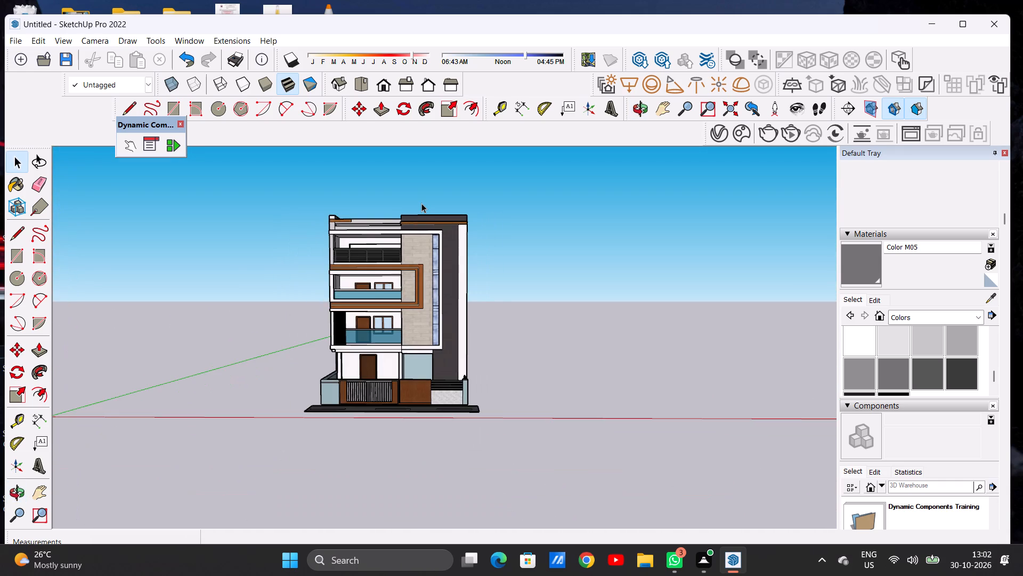
scroll(421, 203, up, 4)
scroll(424, 197, down, 3)
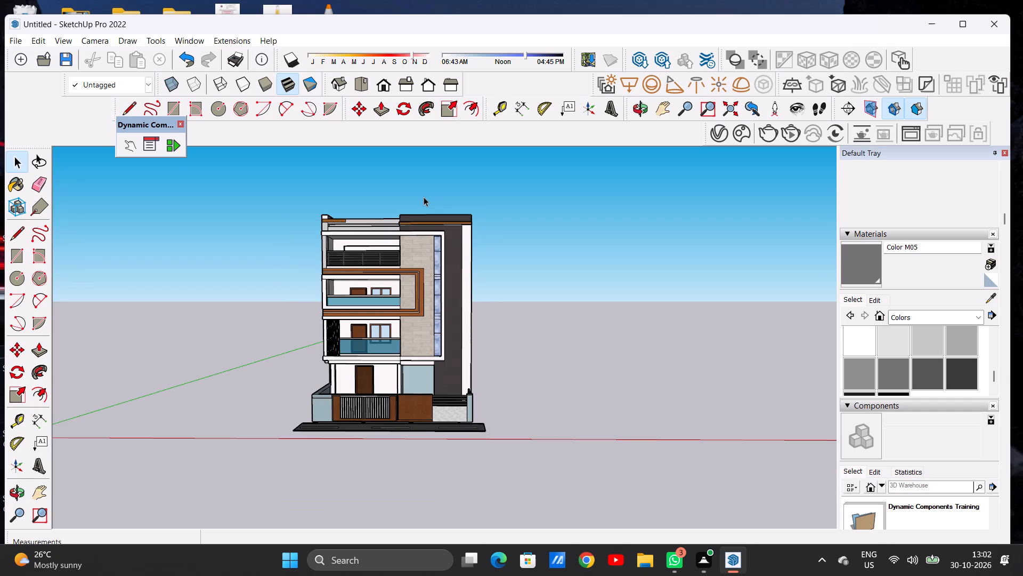
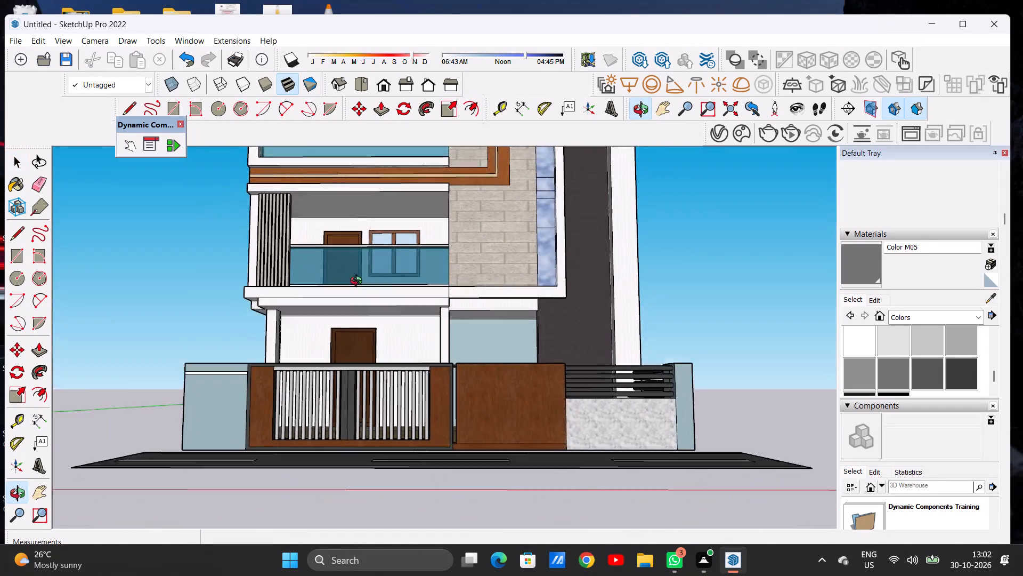
Examine the villa's whole front elevation, from the road and compound gate up to the roof parapet.
scroll(431, 391, down, 7)
middle_drag(481, 365, 461, 321)
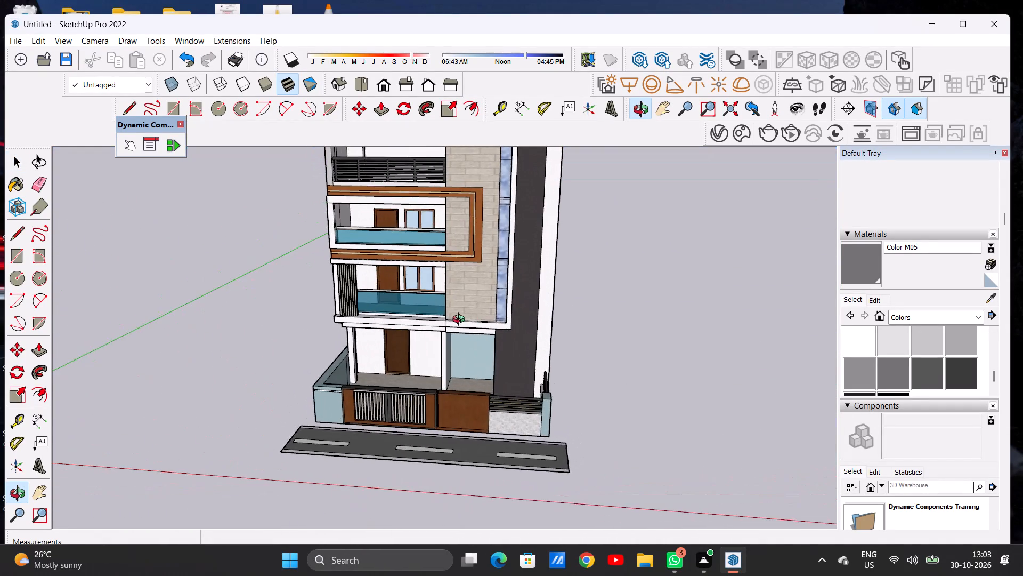
middle_drag(461, 321, 482, 322)
scroll(428, 342, down, 9)
scroll(445, 269, up, 4)
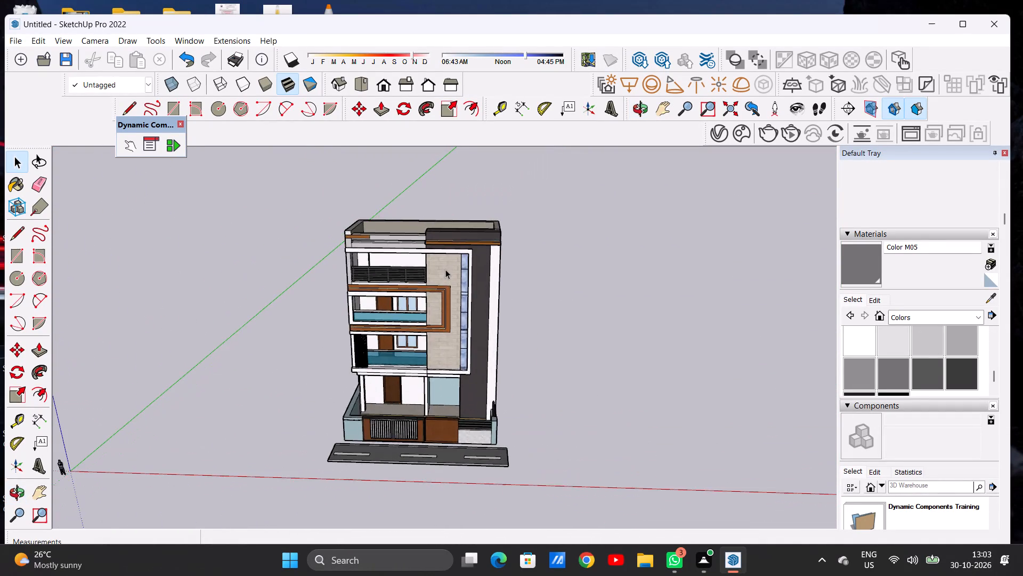
scroll(446, 249, up, 3)
scroll(469, 250, down, 6)
scroll(477, 301, up, 6)
scroll(477, 301, down, 2)
middle_drag(477, 301, 477, 293)
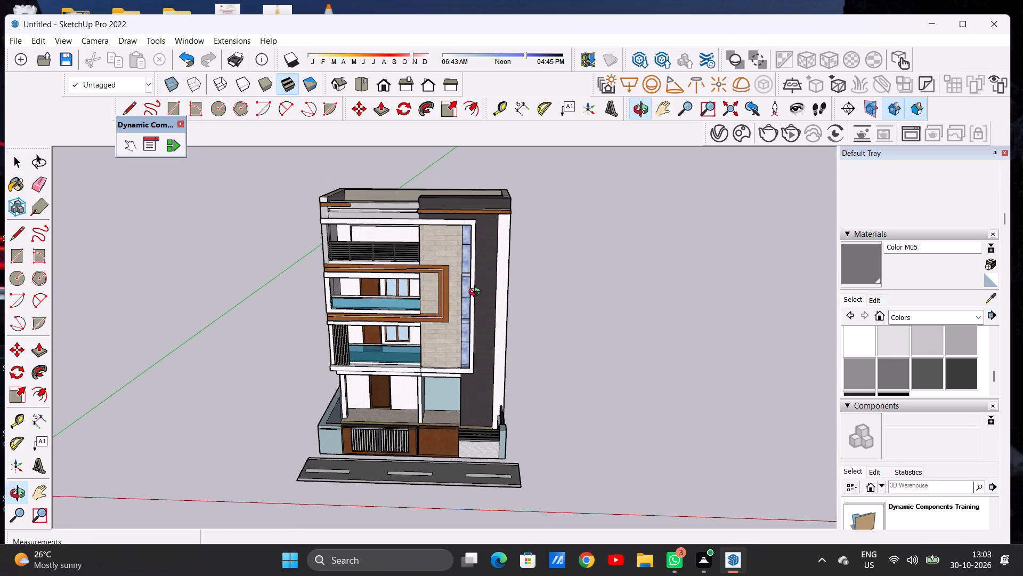
middle_drag(477, 293, 478, 221)
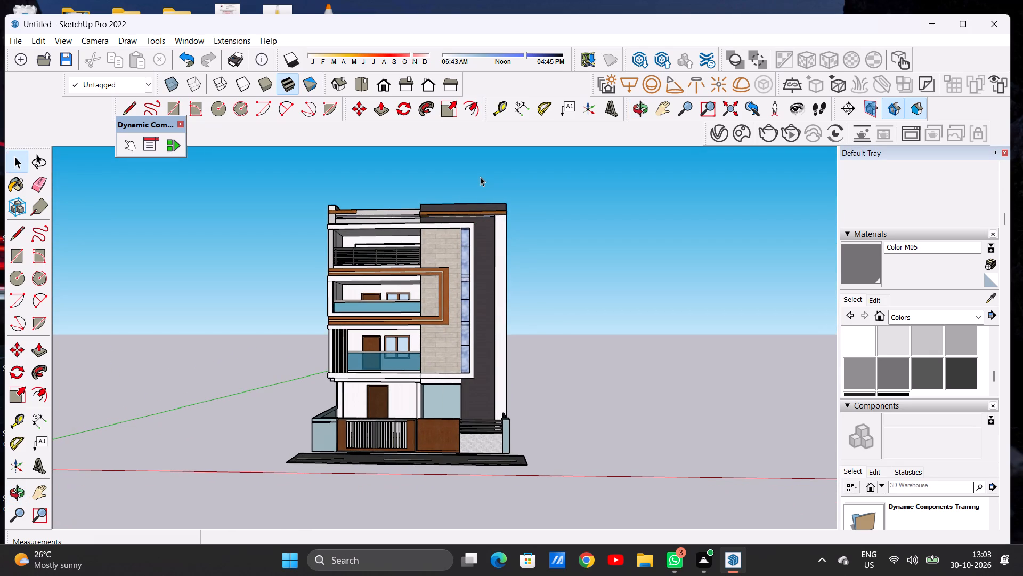
middle_drag(480, 177, 481, 191)
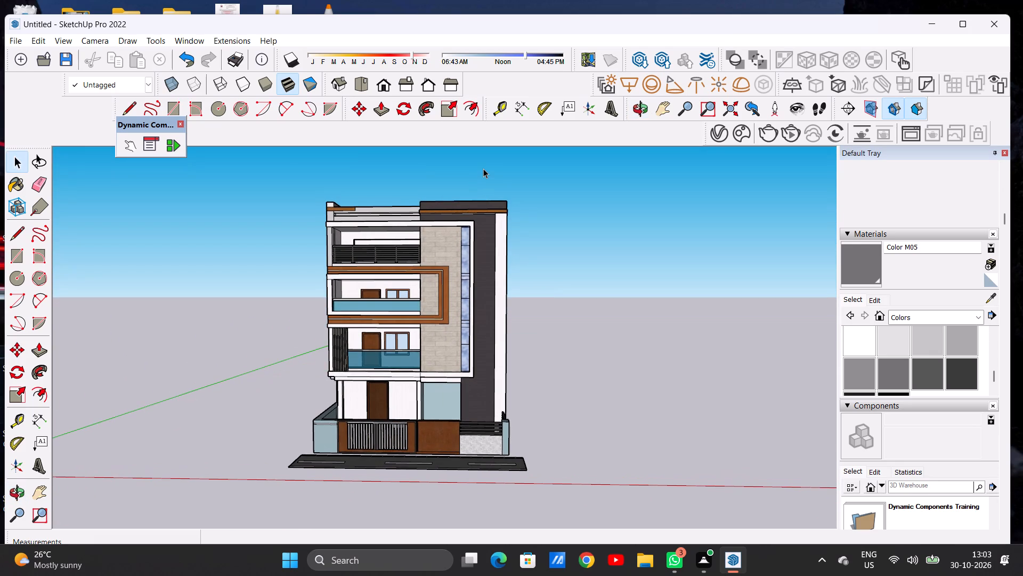
scroll(483, 169, up, 1)
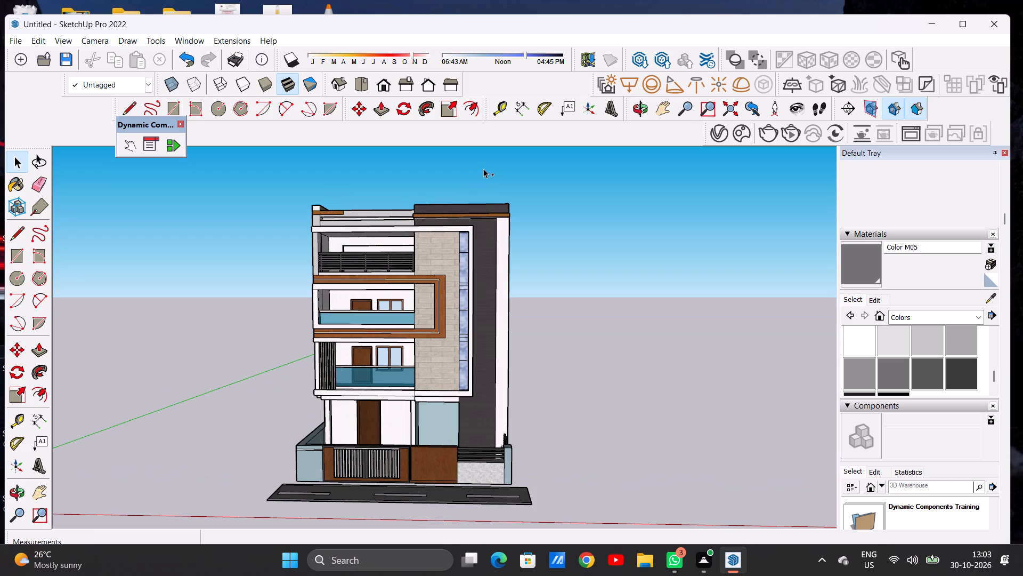
Save the model in the Documents folder as a SketchUp file named VILLA.
key(ctrl+s)
key(BackSpace)
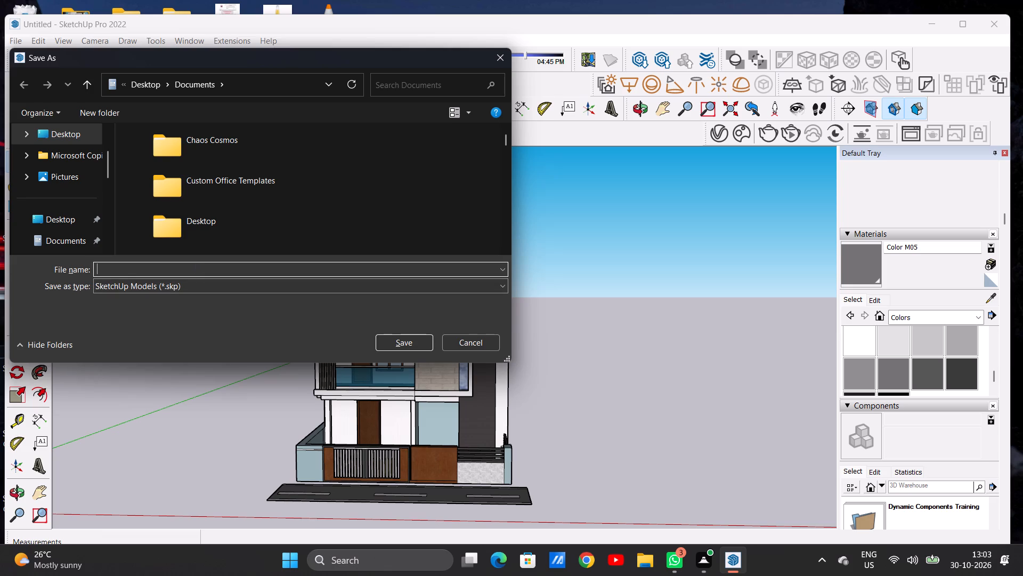
text(VILLA)
key(space)
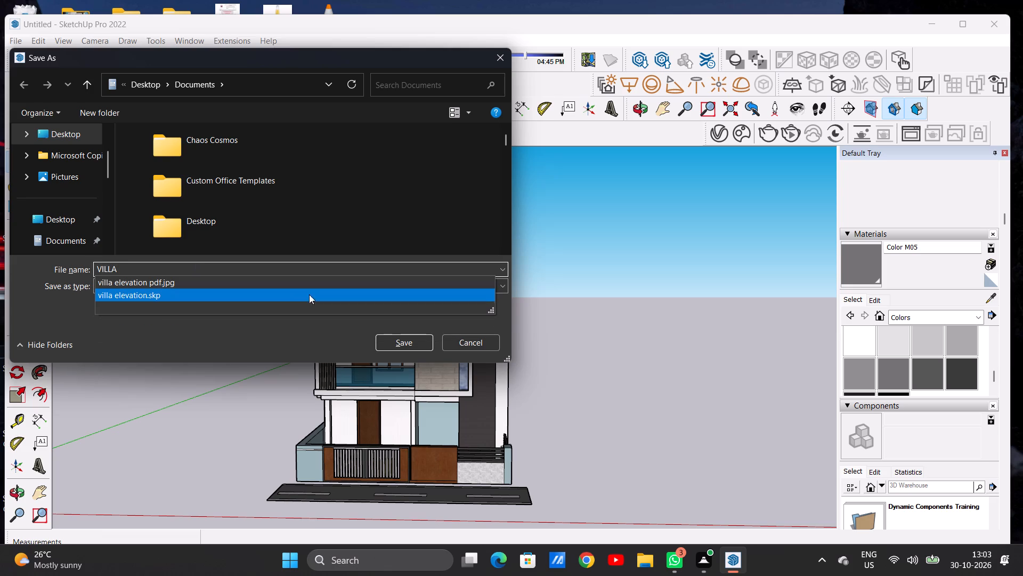
click(372, 269)
click(372, 269)
key(BackSpace)
key(BackSpace)
key(BackSpace)
key(BackSpace)
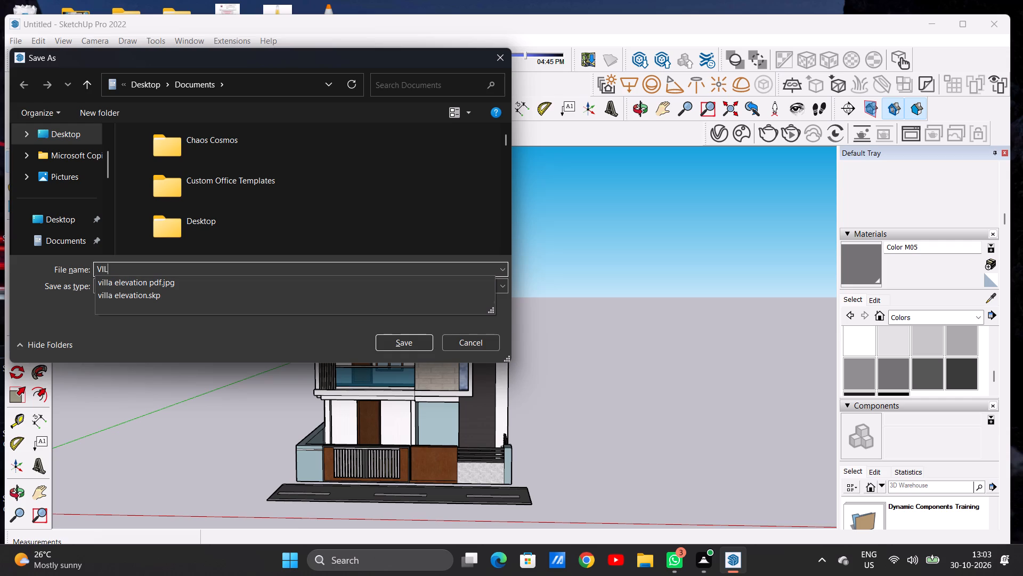
key(BackSpace)
key(BackSpace)
key(BackSpace)
key(BackSpace)
key(BackSpace)
key(BackSpace)
key(BackSpace)
key(BackSpace)
key(BackSpace)
key(BackSpace)
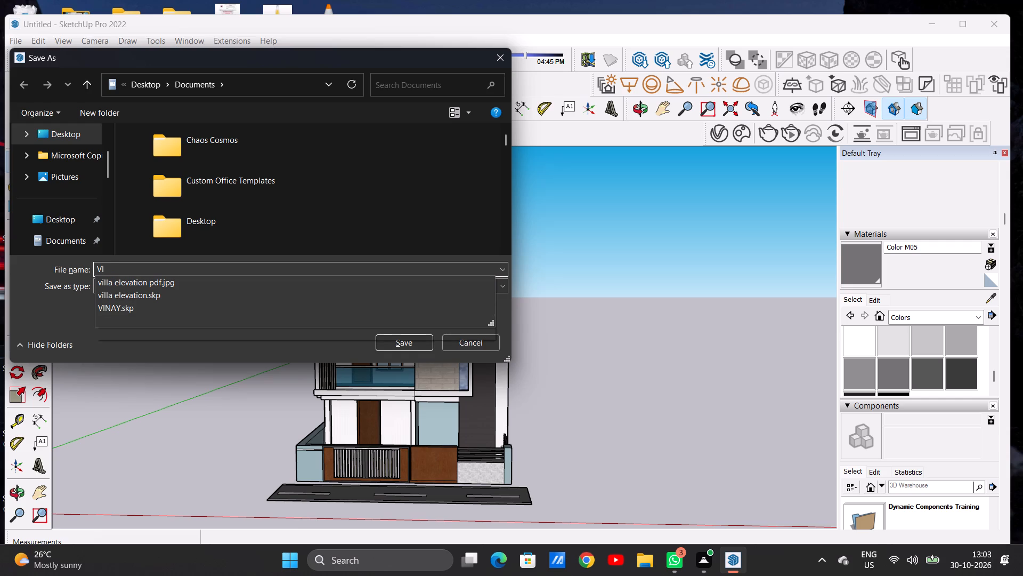
text(VILLA)
key(space)
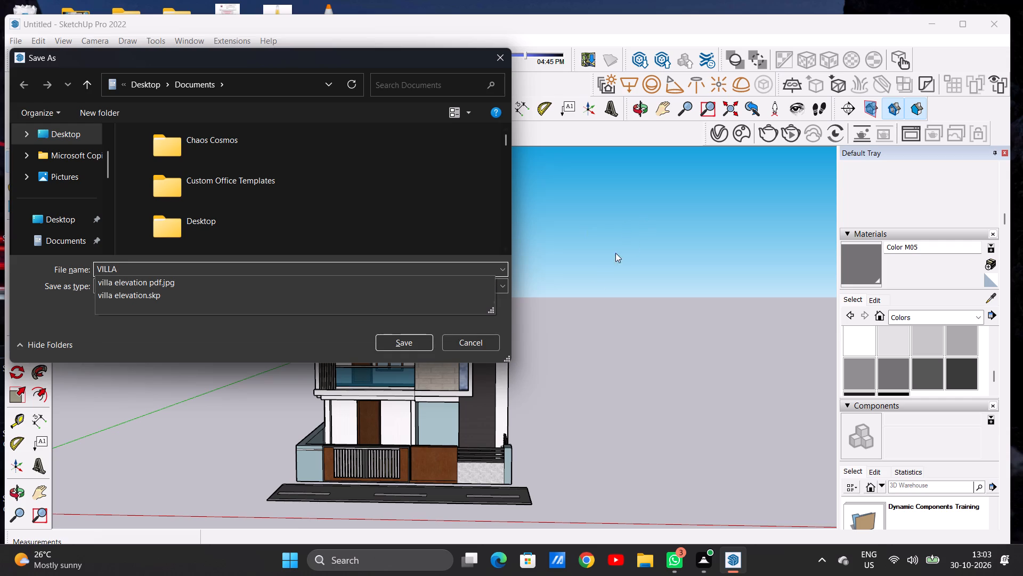
click(401, 344)
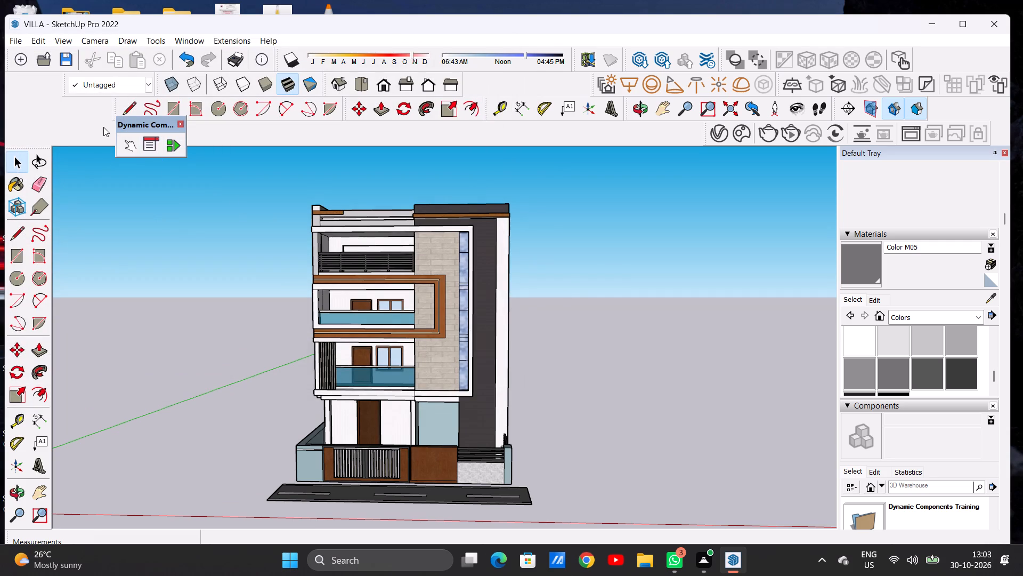
Export the current view as a 2D JPEG image named VILLA PDF in the Documents folder.
click(18, 45)
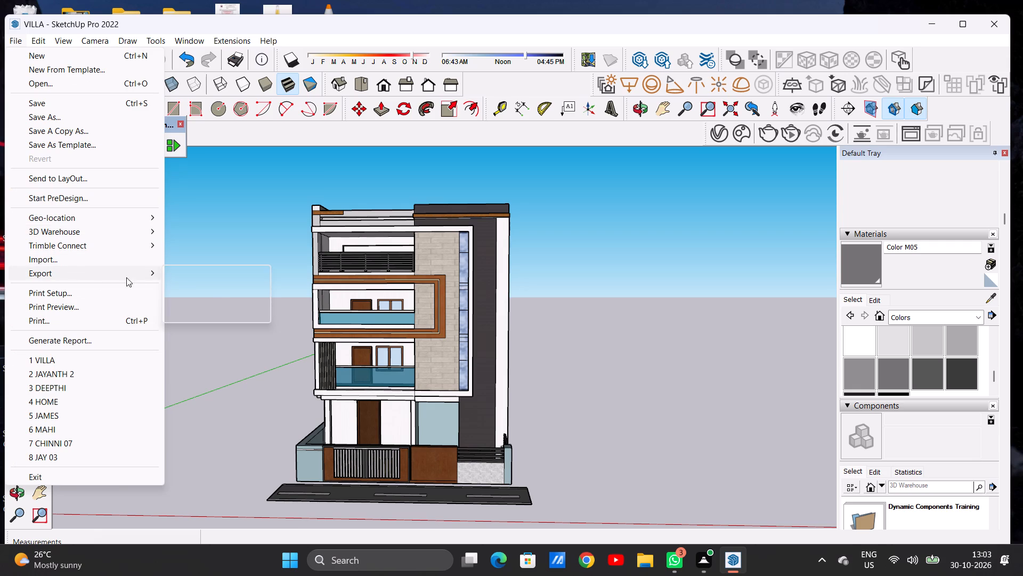
click(189, 288)
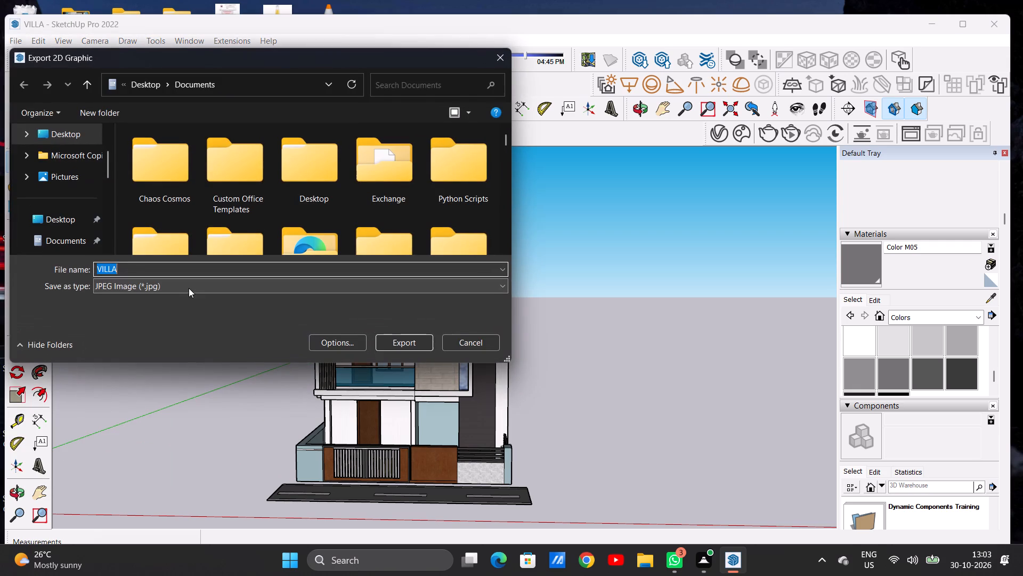
click(207, 268)
key(space)
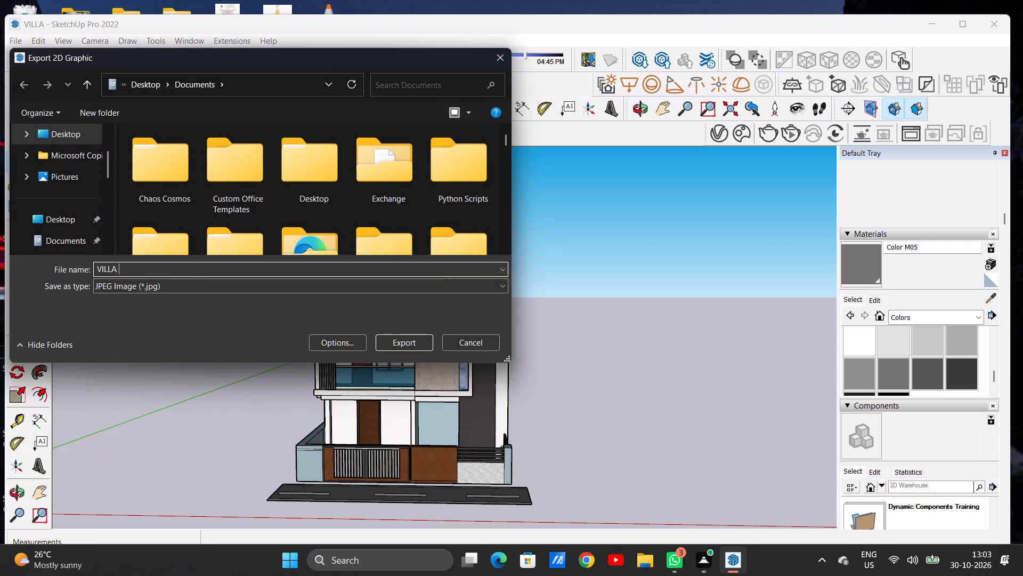
text(PDF)
click(408, 341)
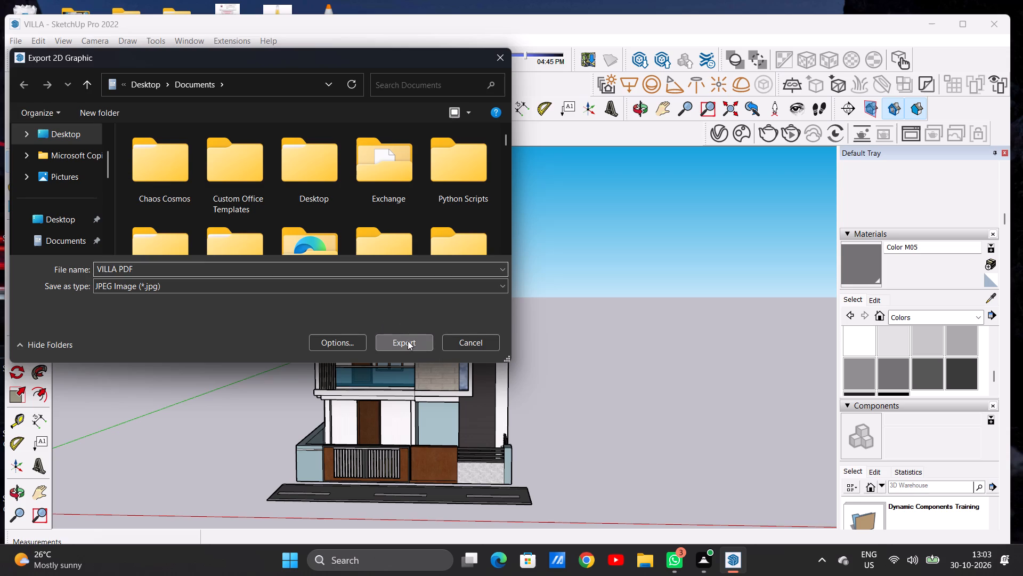